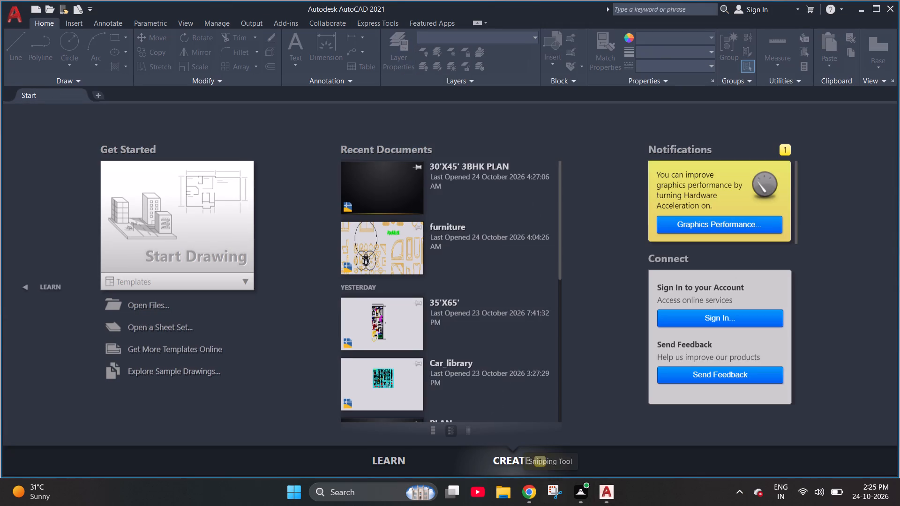
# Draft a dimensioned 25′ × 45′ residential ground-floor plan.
# Start a new drawing and turn off its grid display.
pyautogui.click(175, 233)
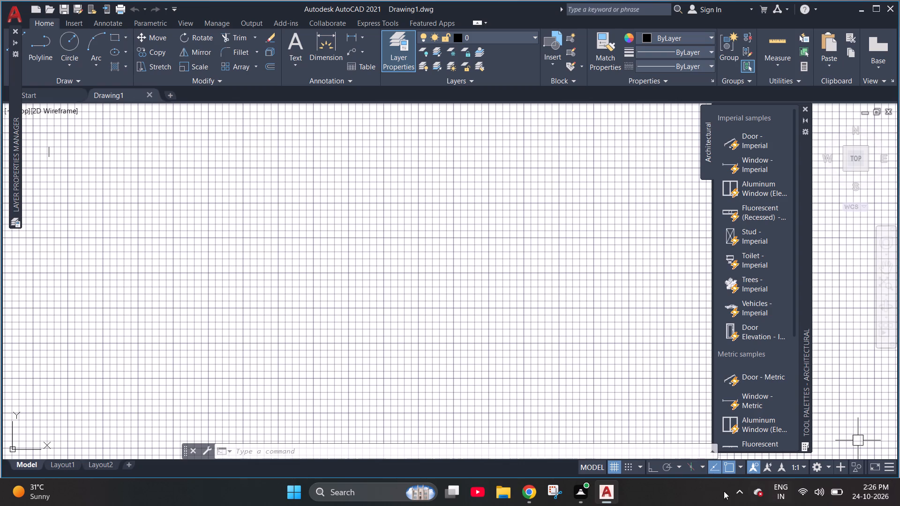
pyautogui.click(616, 466)
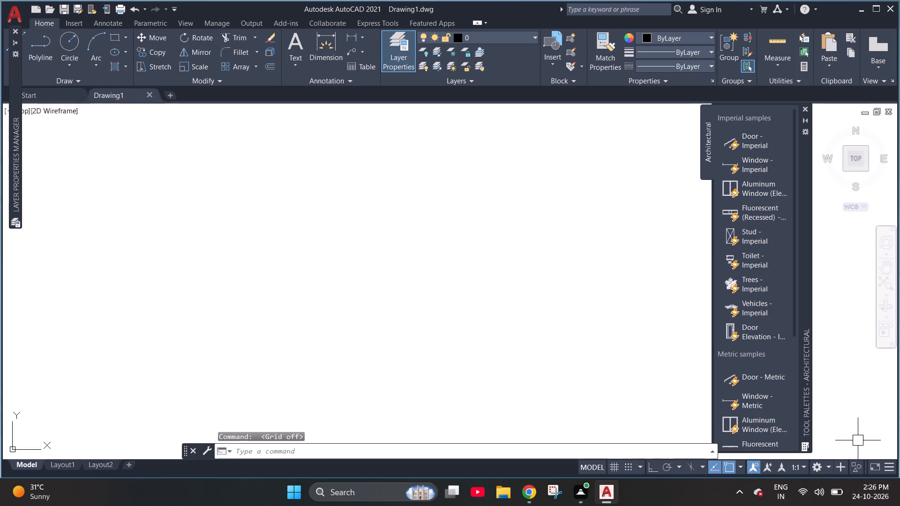
# Set the UCS icon to the Noorigin option.
pyautogui.click(442, 453)
pyautogui.press('u')
pyautogui.write('cs')
pyautogui.click(277, 353)
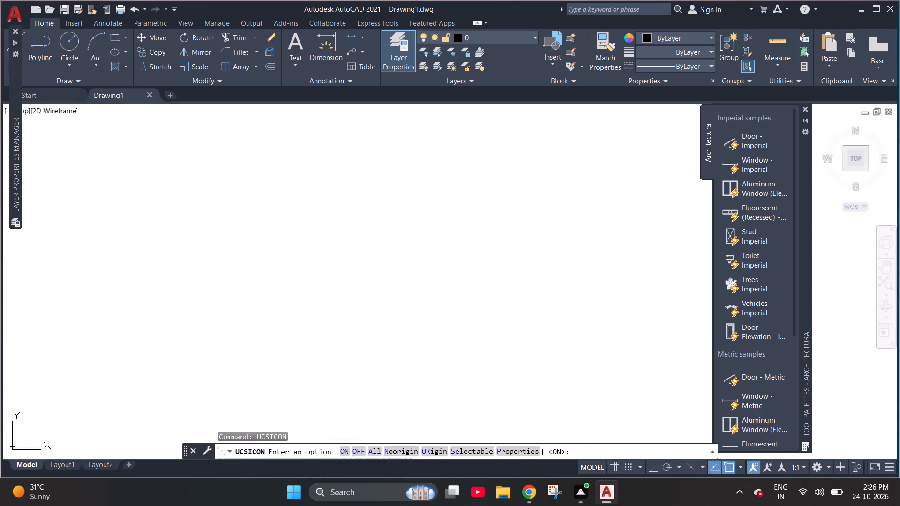
pyautogui.click(404, 451)
# Set the drawing units to Engineering length with 0'-0" precision and an insertion scale of Inches.
pyautogui.click(262, 453)
pyautogui.write('un')
pyautogui.press('space')
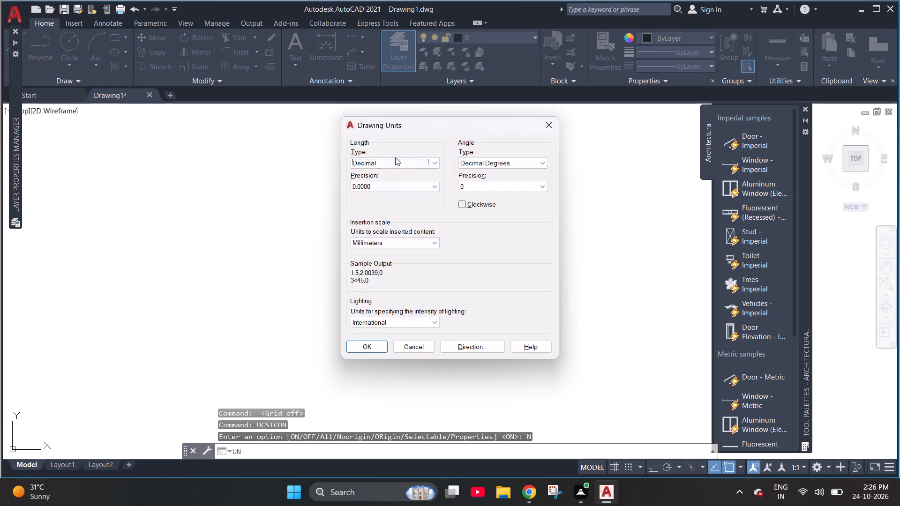
pyautogui.click(395, 157)
pyautogui.doubleClick(384, 186)
pyautogui.click(371, 199)
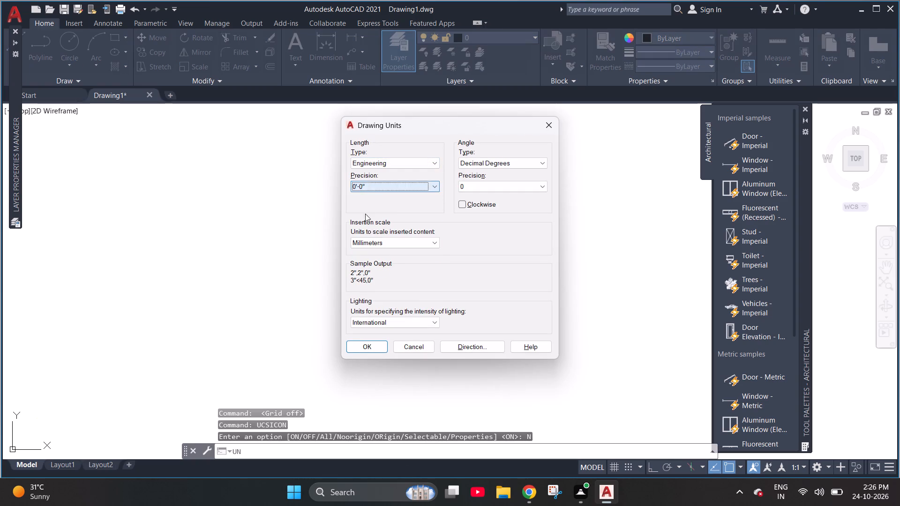
pyautogui.click(375, 246)
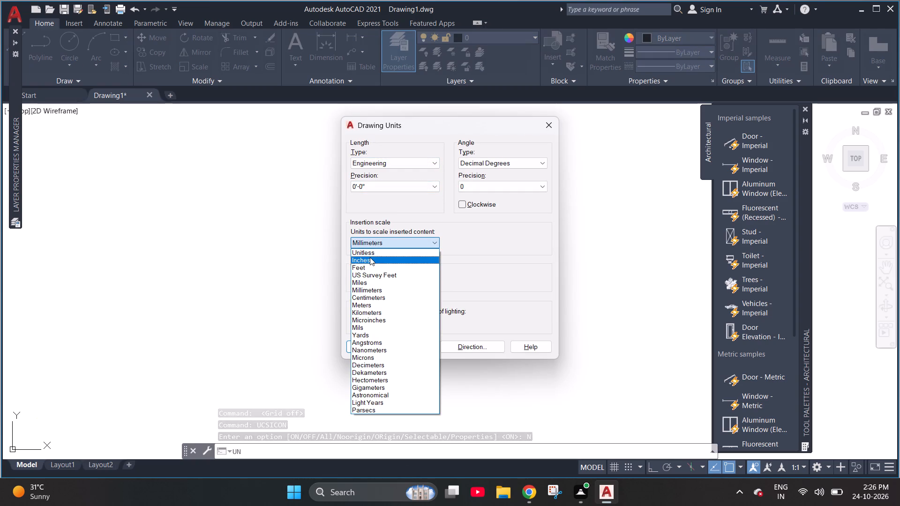
pyautogui.click(370, 257)
pyautogui.click(364, 348)
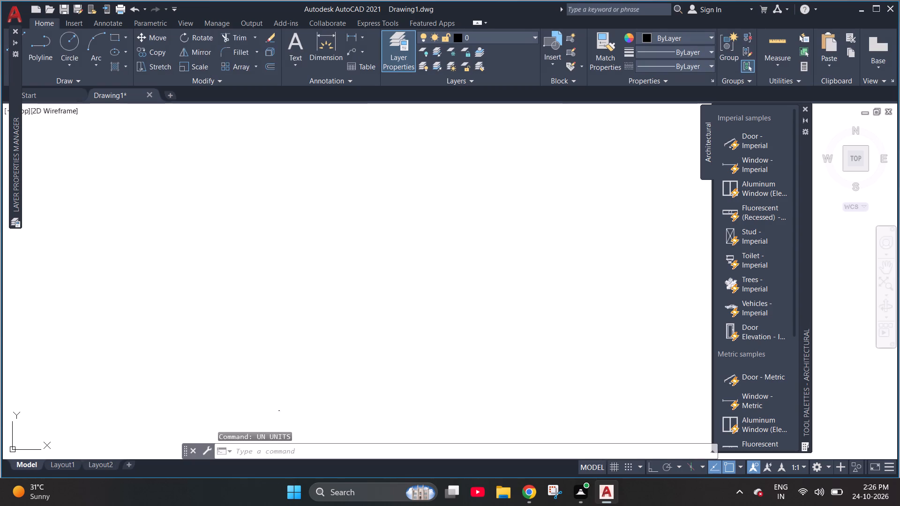
# Modify the ISO-25 dimension style's primary units to Engineering format with 0'-0" precision.
pyautogui.click(266, 451)
pyautogui.scroll(2, 266, 451)
pyautogui.scroll(-2, 315, 338)
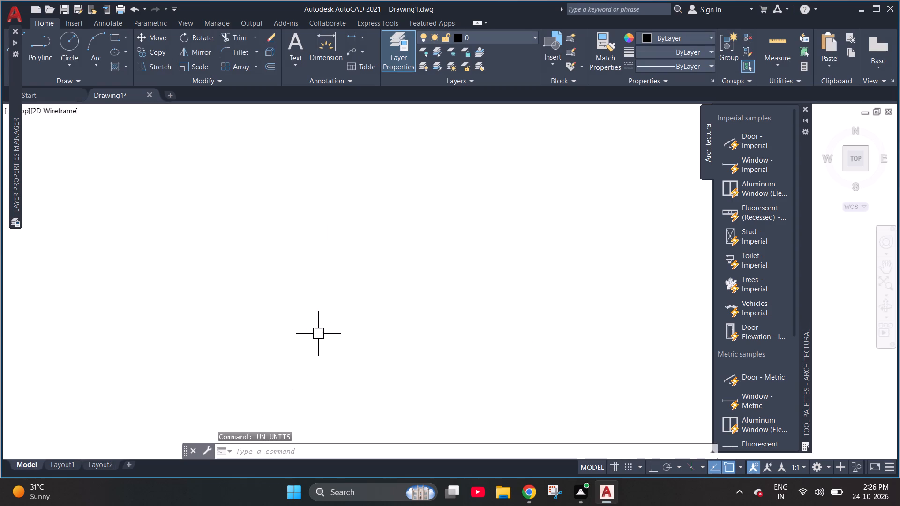
pyautogui.press('d')
pyautogui.press('space')
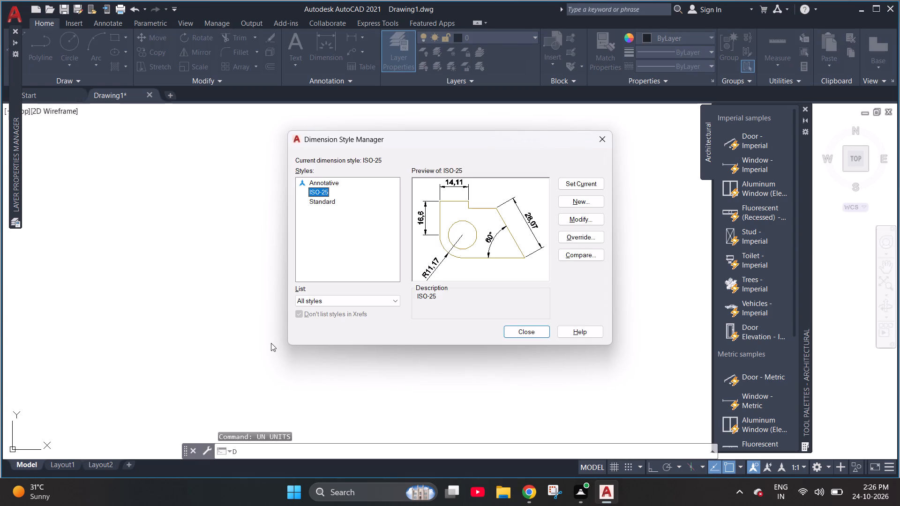
pyautogui.click(589, 220)
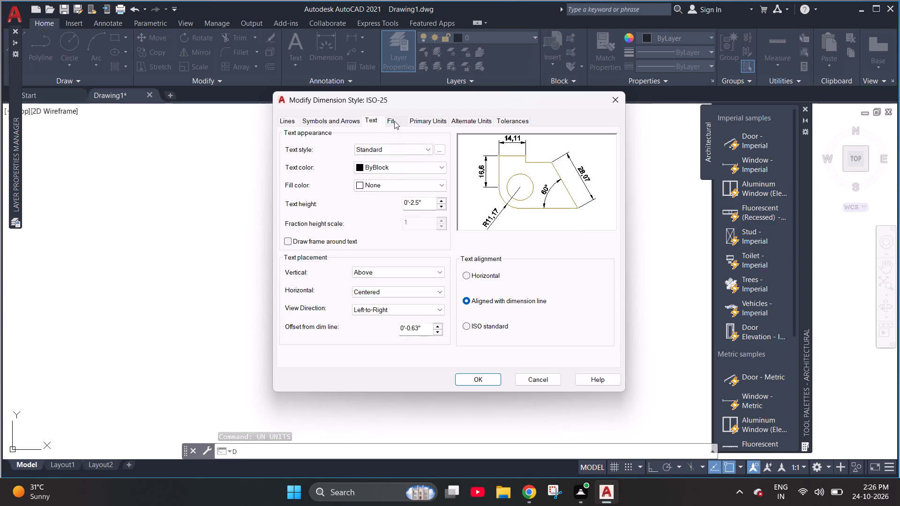
pyautogui.click(394, 121)
pyautogui.click(427, 114)
pyautogui.click(428, 119)
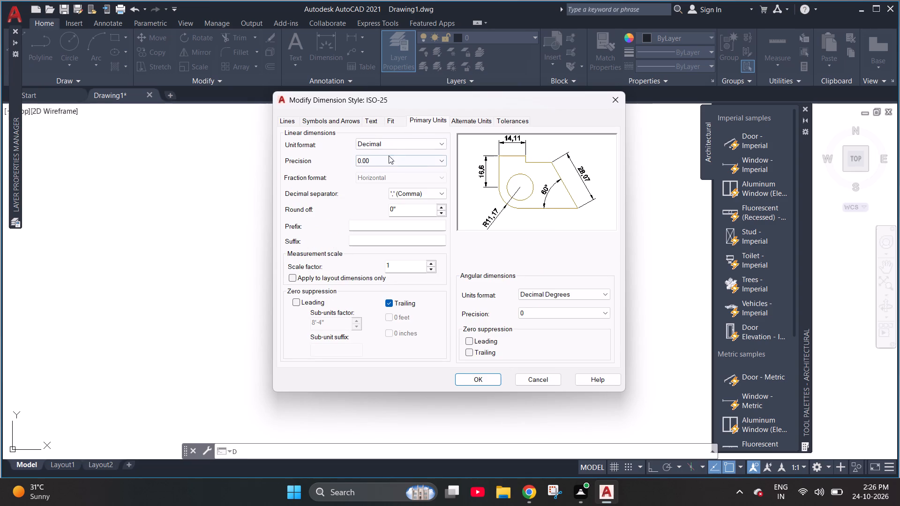
pyautogui.click(394, 145)
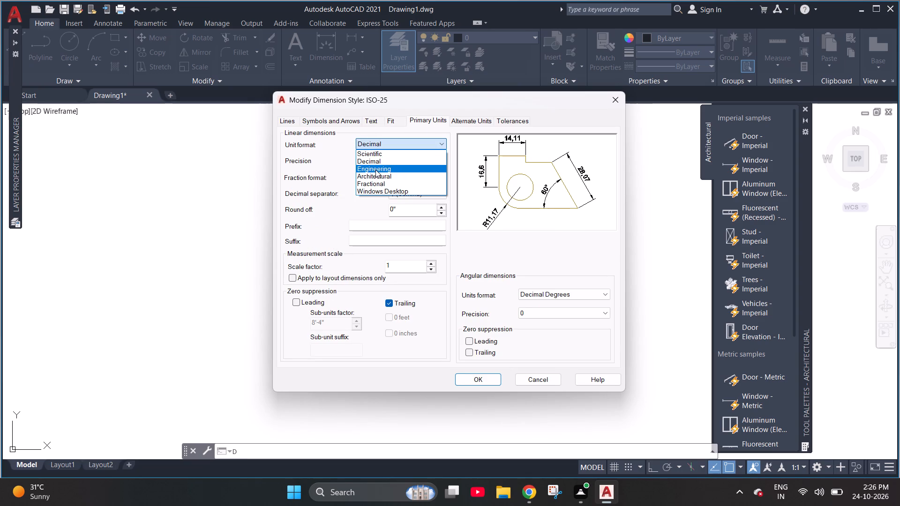
pyautogui.click(375, 170)
pyautogui.click(373, 160)
pyautogui.click(367, 170)
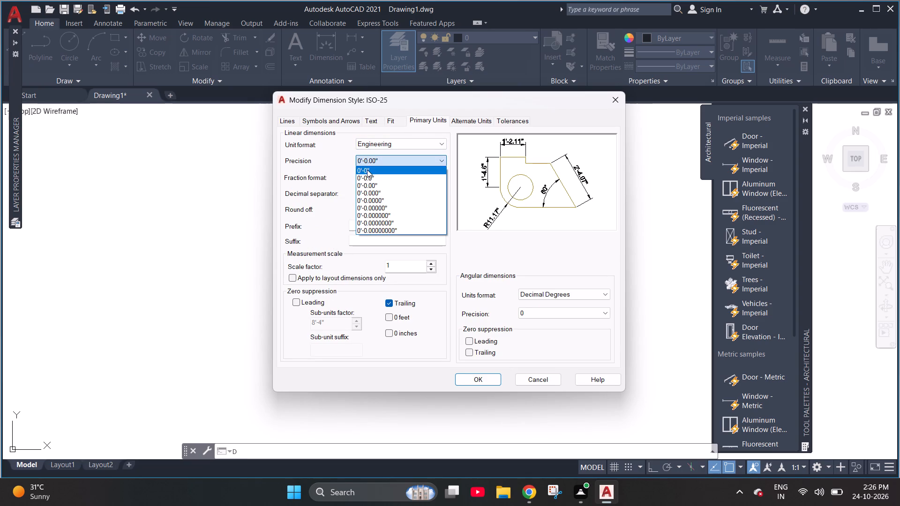
pyautogui.click(485, 380)
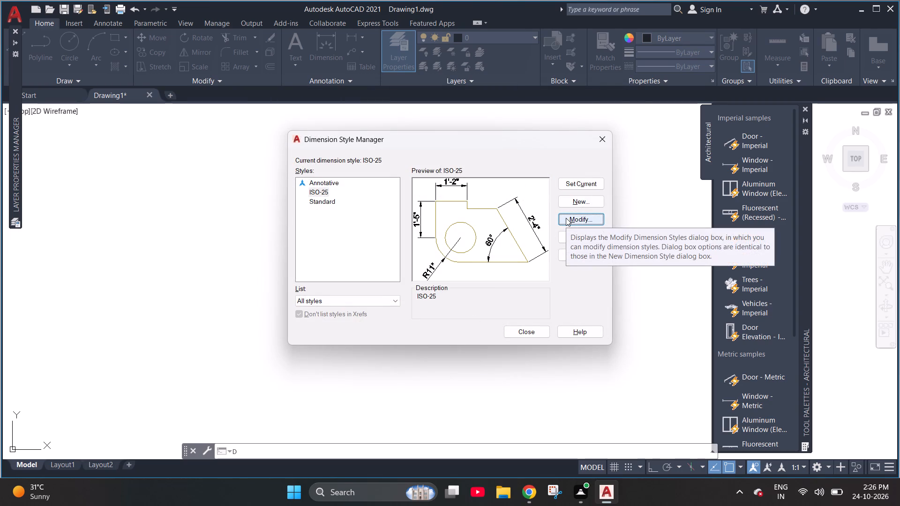
# Set the arrow size of the ISO-25 dimension style to 2".
pyautogui.click(585, 220)
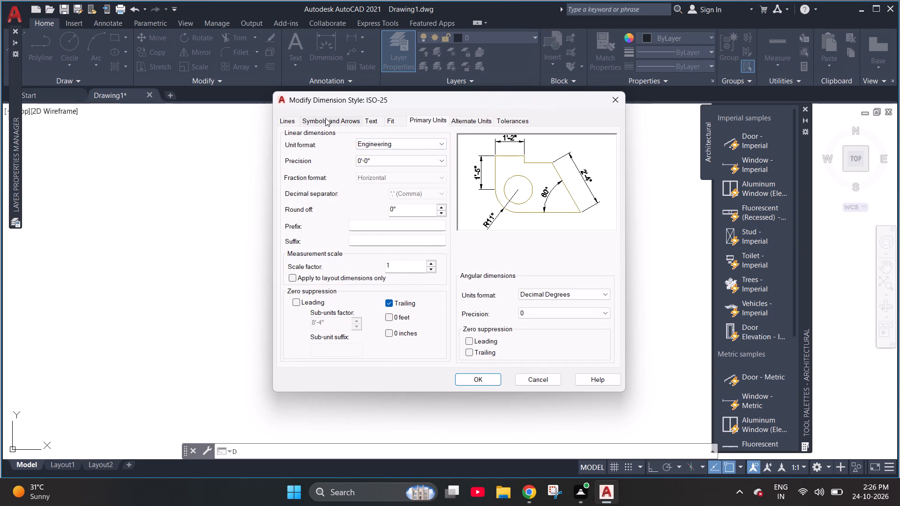
pyautogui.click(325, 118)
pyautogui.moveTo(314, 238); pyautogui.dragTo(240, 243)
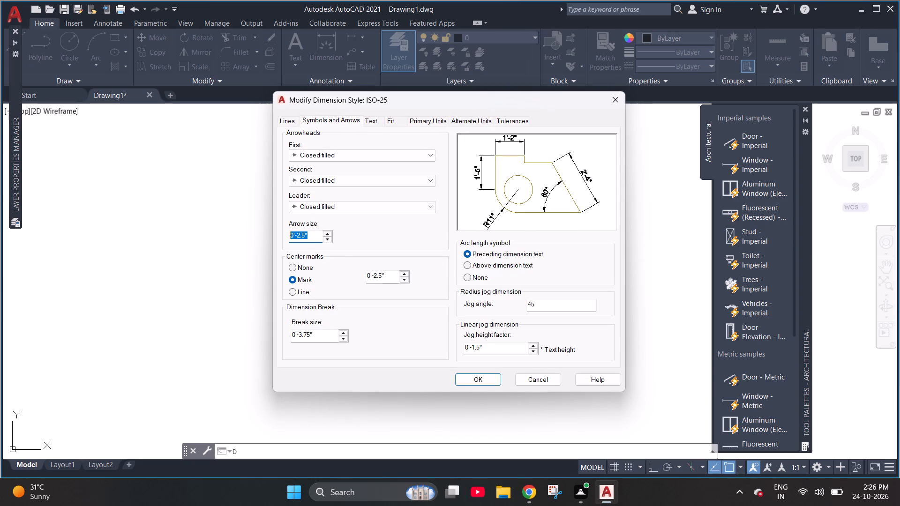
pyautogui.moveTo(240, 243); pyautogui.dragTo(239, 243)
pyautogui.write('2"')
pyautogui.press('Return')
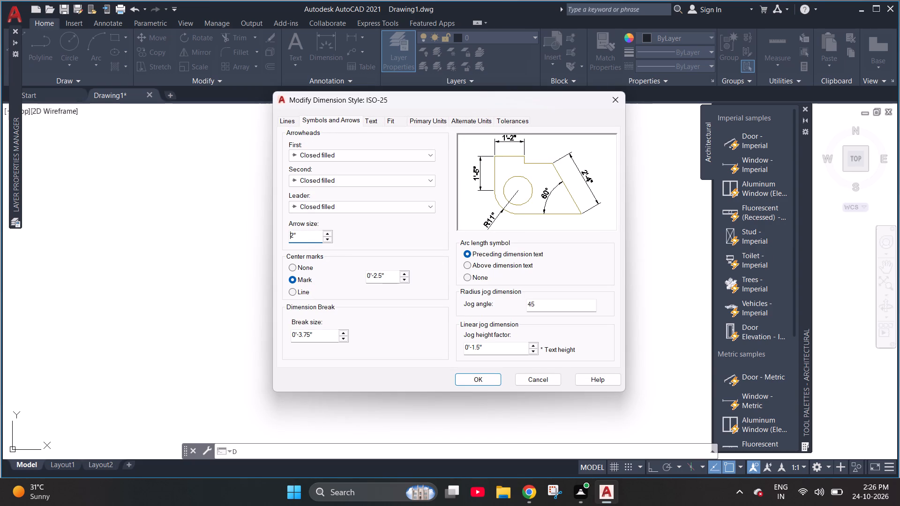
# Set the linear dimension round-off of the ISO-25 style to 2' and accept the style changes.
pyautogui.click(373, 121)
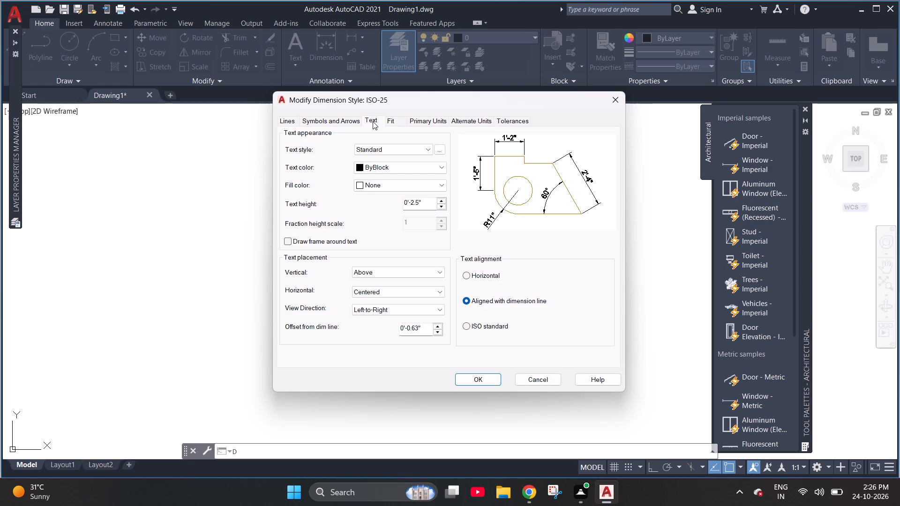
pyautogui.click(390, 117)
pyautogui.click(415, 120)
pyautogui.click(474, 124)
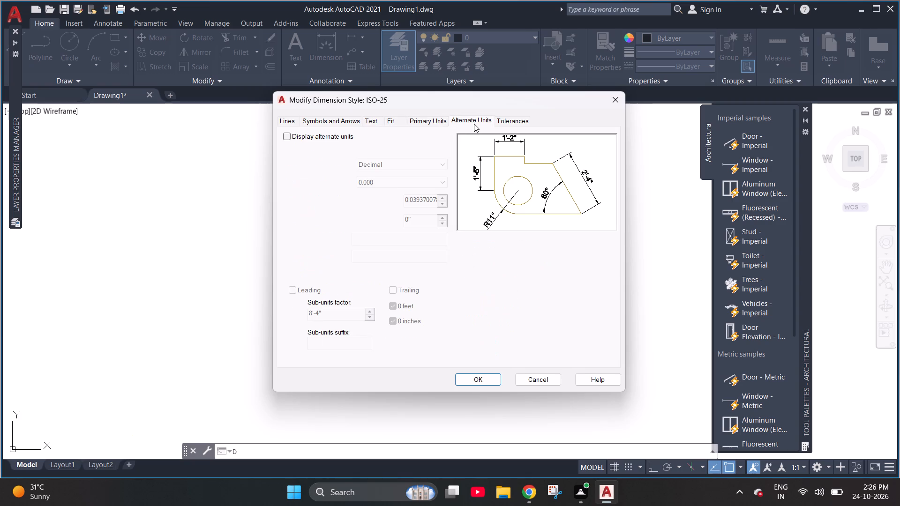
pyautogui.click(425, 118)
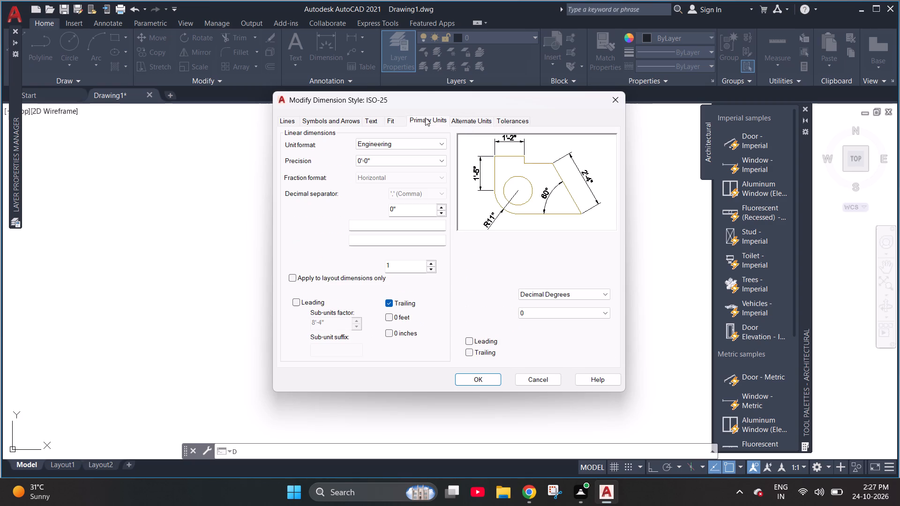
pyautogui.moveTo(406, 207); pyautogui.dragTo(330, 213)
pyautogui.write("2'")
pyautogui.press('Return')
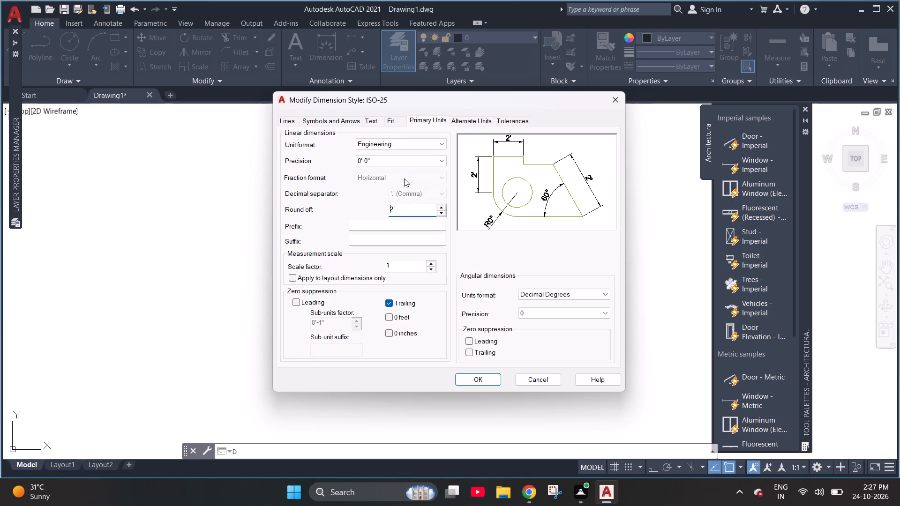
pyautogui.click(319, 119)
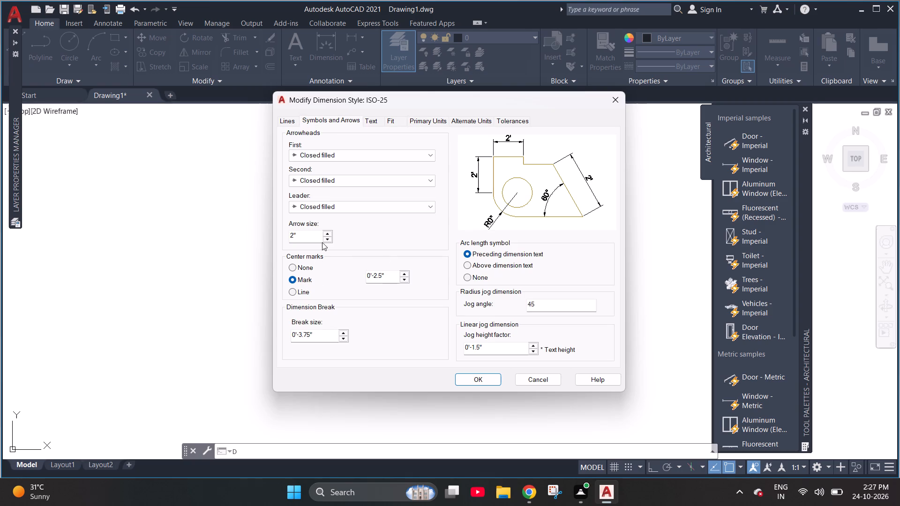
pyautogui.click(482, 381)
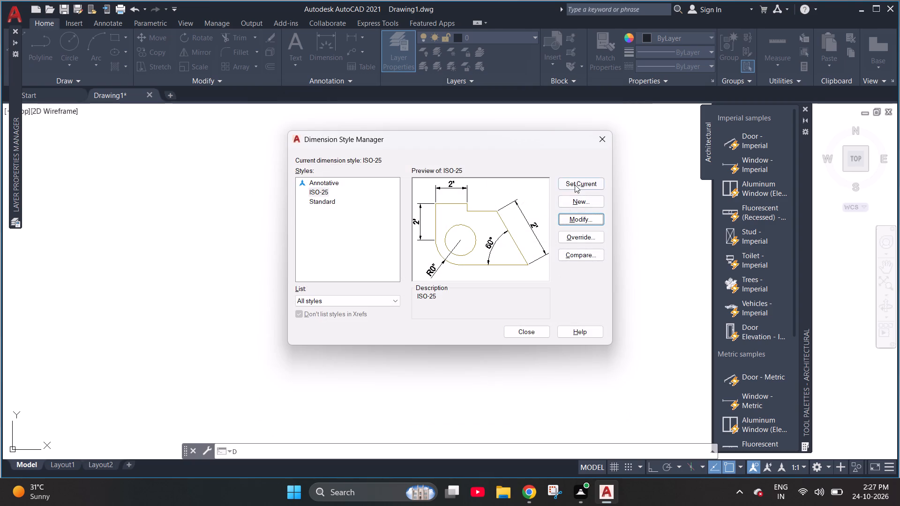
# Make ISO-25 the current dimension style and close the Dimension Style Manager.
pyautogui.click(575, 184)
pyautogui.click(524, 334)
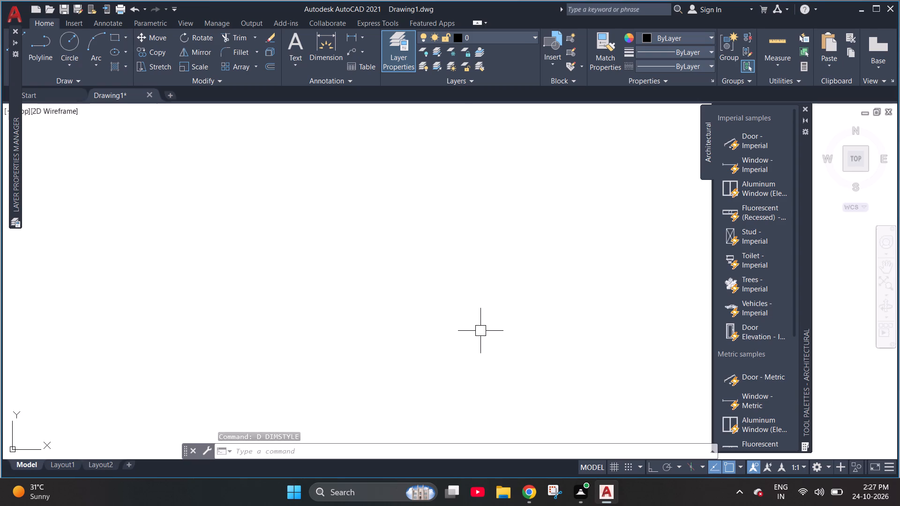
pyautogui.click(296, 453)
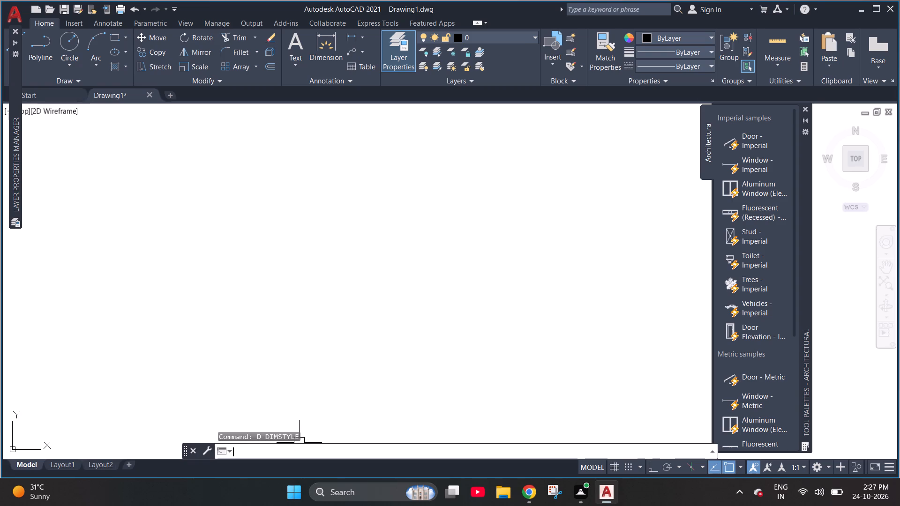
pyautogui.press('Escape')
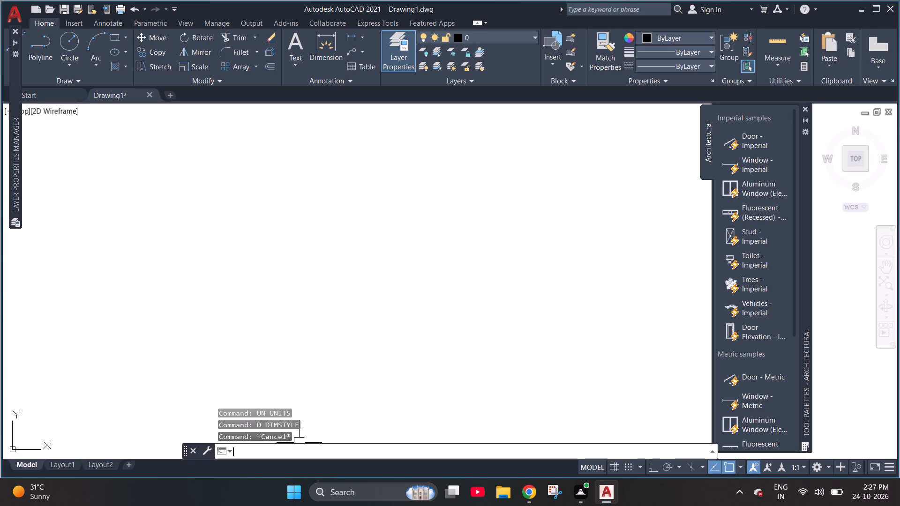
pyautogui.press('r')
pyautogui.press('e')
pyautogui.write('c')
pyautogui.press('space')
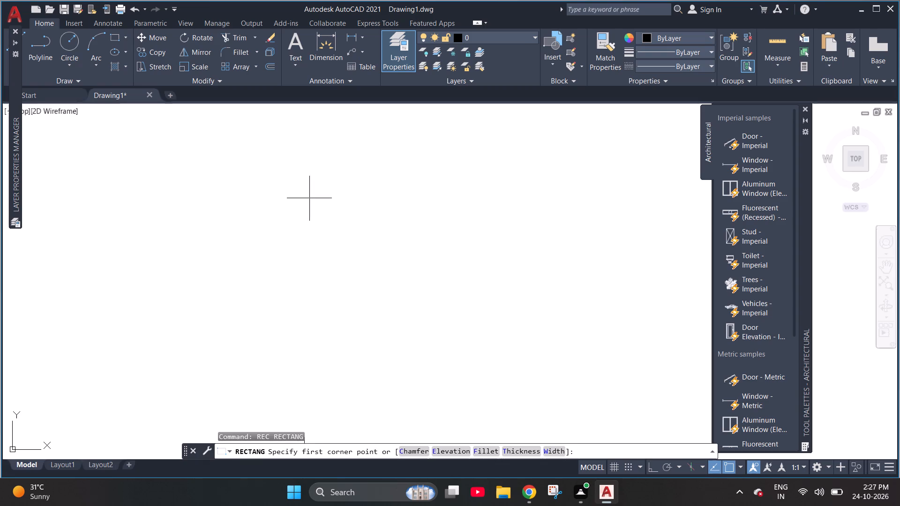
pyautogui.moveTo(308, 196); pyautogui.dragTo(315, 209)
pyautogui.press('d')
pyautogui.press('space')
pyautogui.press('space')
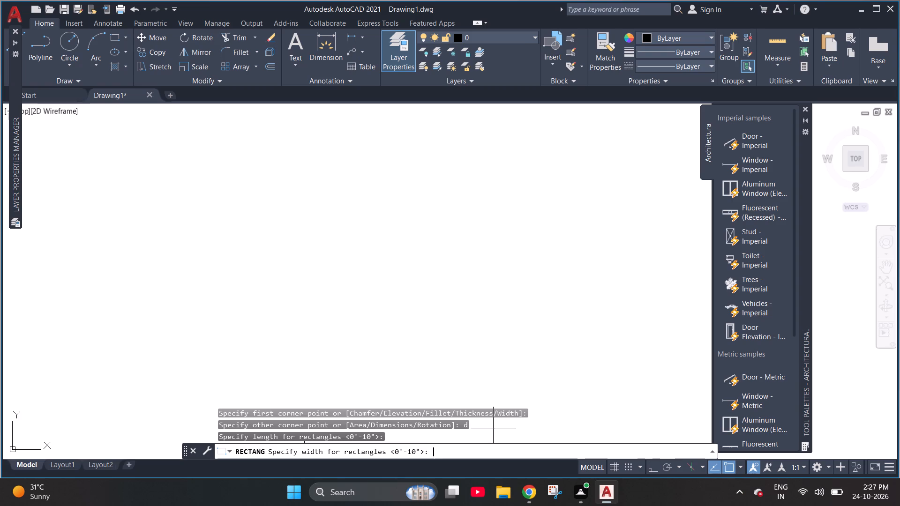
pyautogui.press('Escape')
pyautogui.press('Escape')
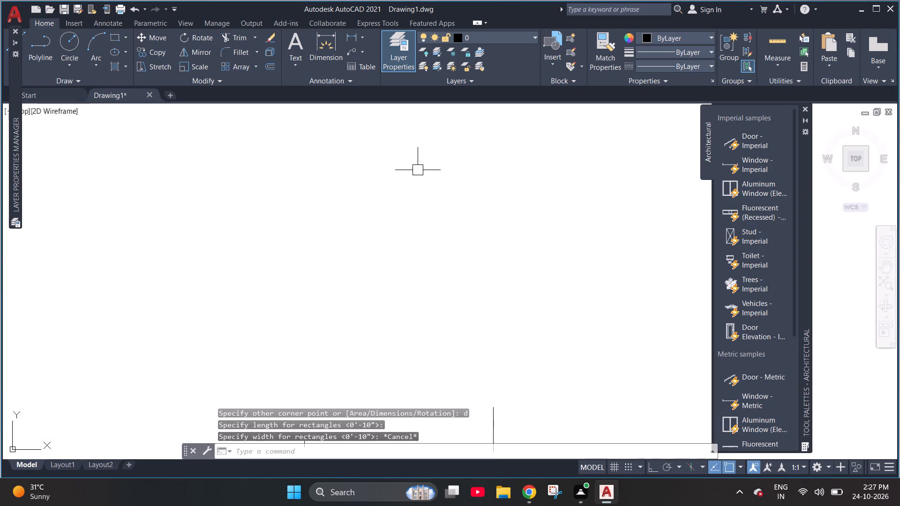
# Start a rectangle from a first corner in the upper part of the empty drawing, using the Dimensions option.
pyautogui.write('rec')
pyautogui.press('space')
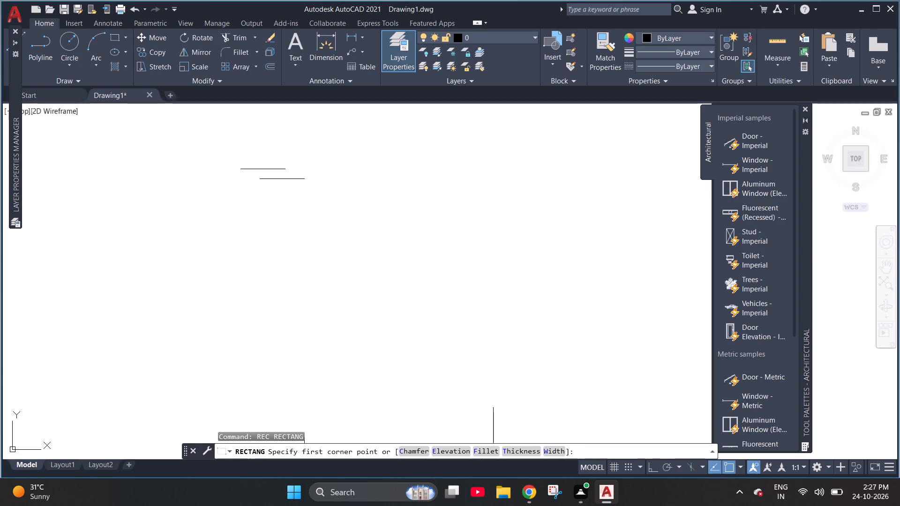
pyautogui.click(286, 179)
pyautogui.write('d')
pyautogui.press('space')
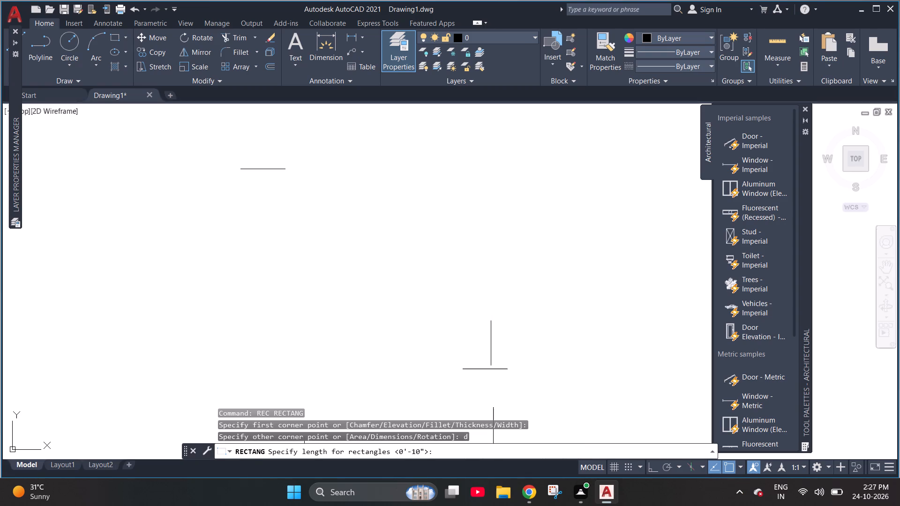
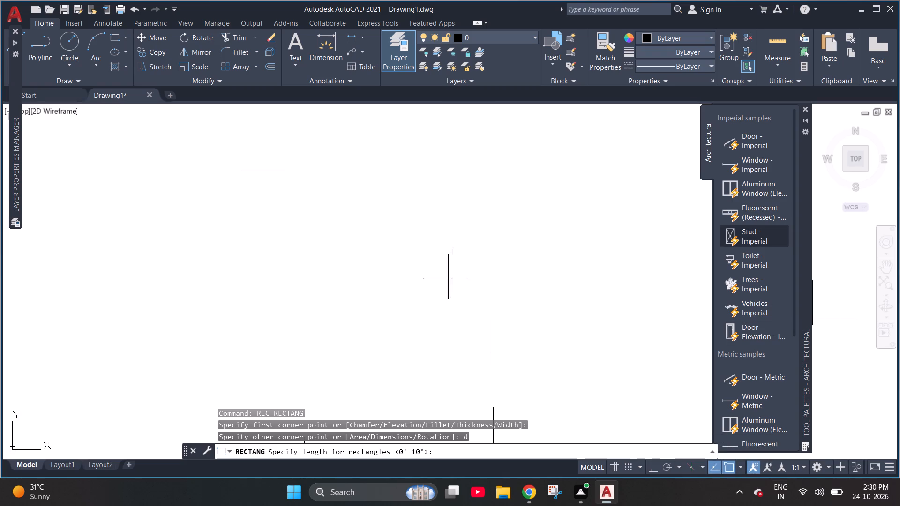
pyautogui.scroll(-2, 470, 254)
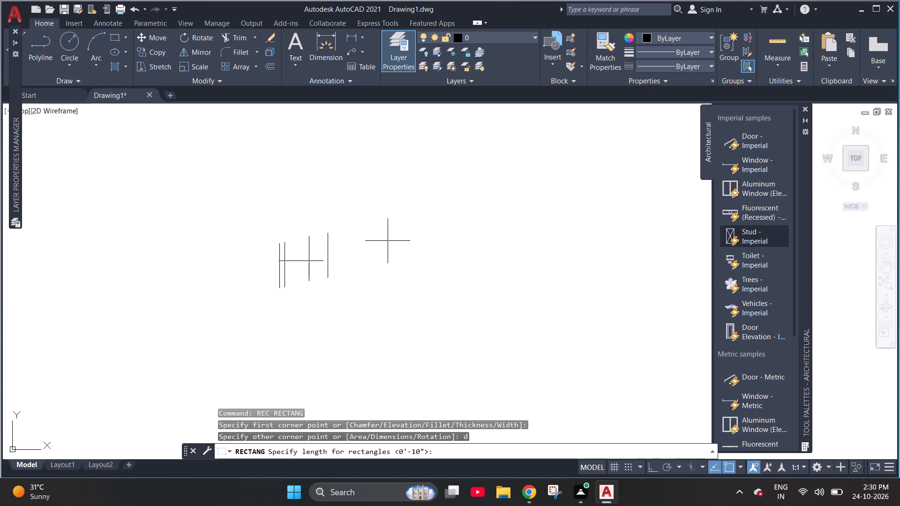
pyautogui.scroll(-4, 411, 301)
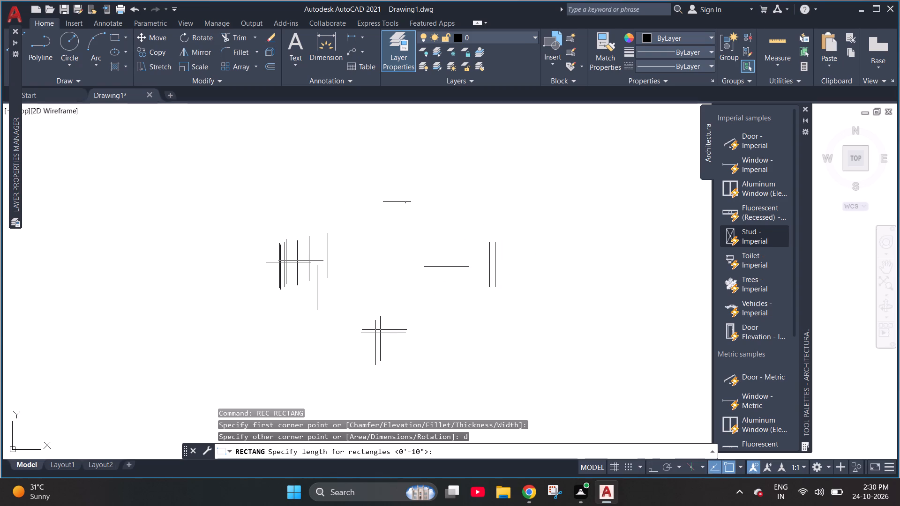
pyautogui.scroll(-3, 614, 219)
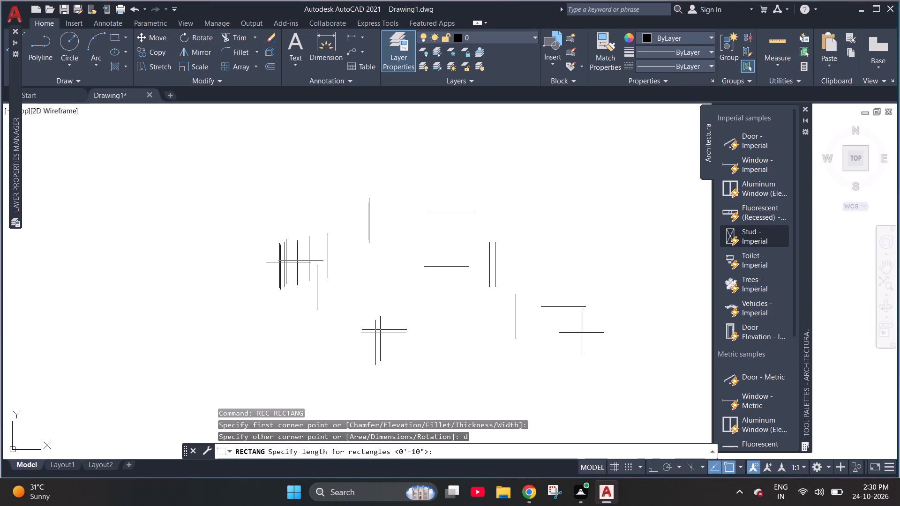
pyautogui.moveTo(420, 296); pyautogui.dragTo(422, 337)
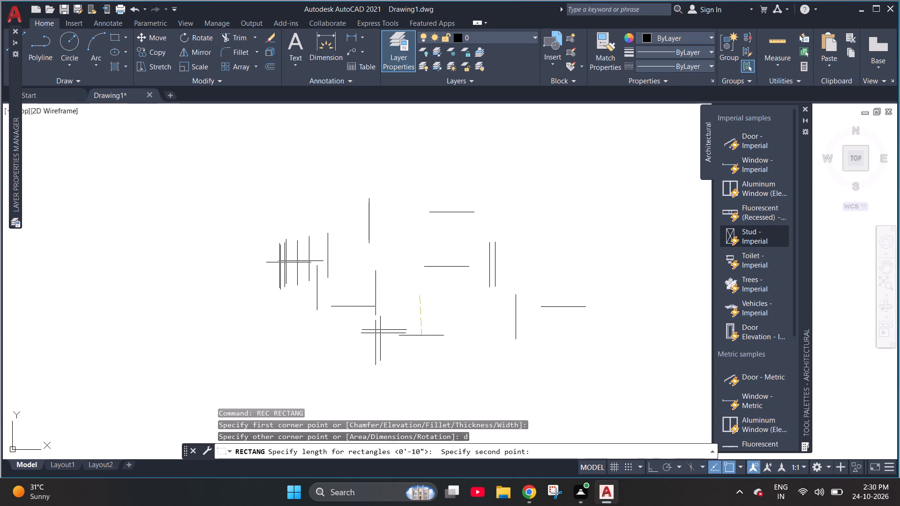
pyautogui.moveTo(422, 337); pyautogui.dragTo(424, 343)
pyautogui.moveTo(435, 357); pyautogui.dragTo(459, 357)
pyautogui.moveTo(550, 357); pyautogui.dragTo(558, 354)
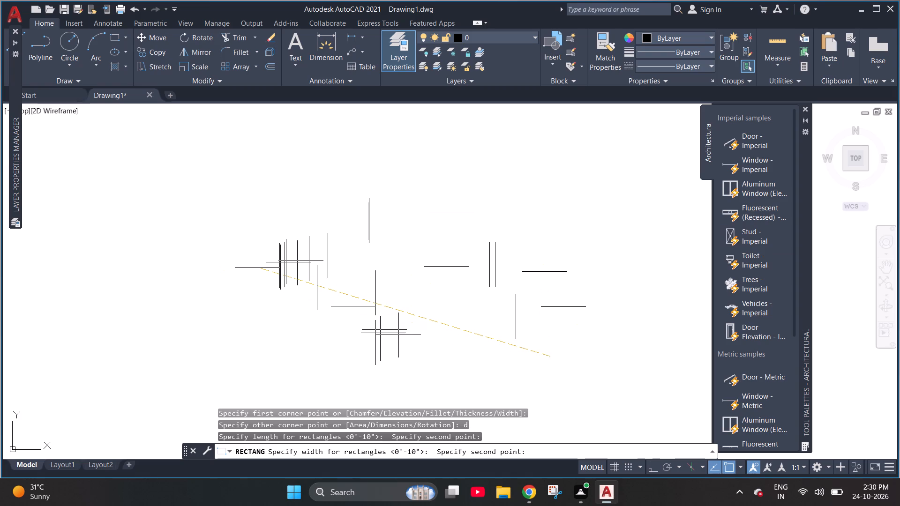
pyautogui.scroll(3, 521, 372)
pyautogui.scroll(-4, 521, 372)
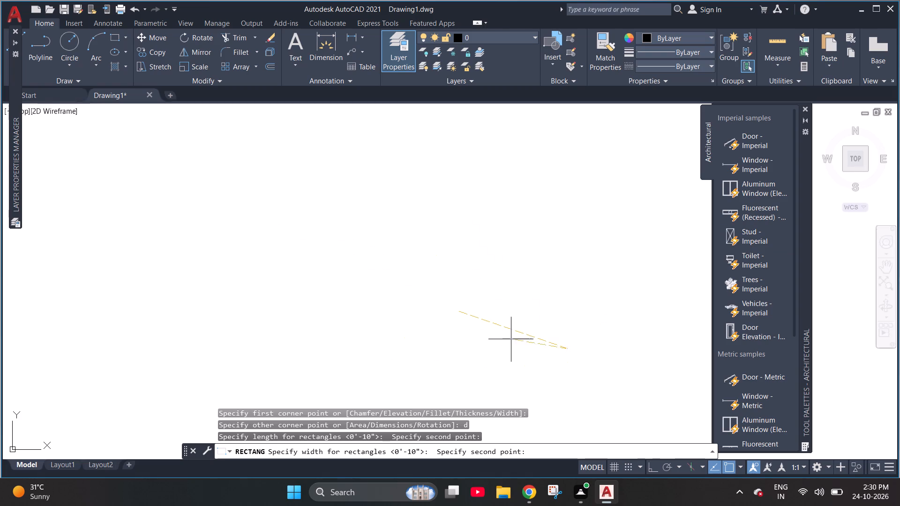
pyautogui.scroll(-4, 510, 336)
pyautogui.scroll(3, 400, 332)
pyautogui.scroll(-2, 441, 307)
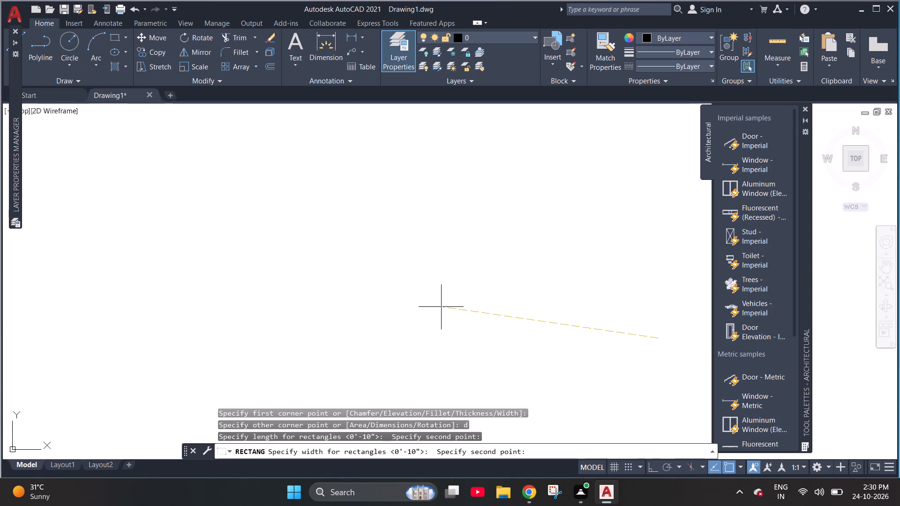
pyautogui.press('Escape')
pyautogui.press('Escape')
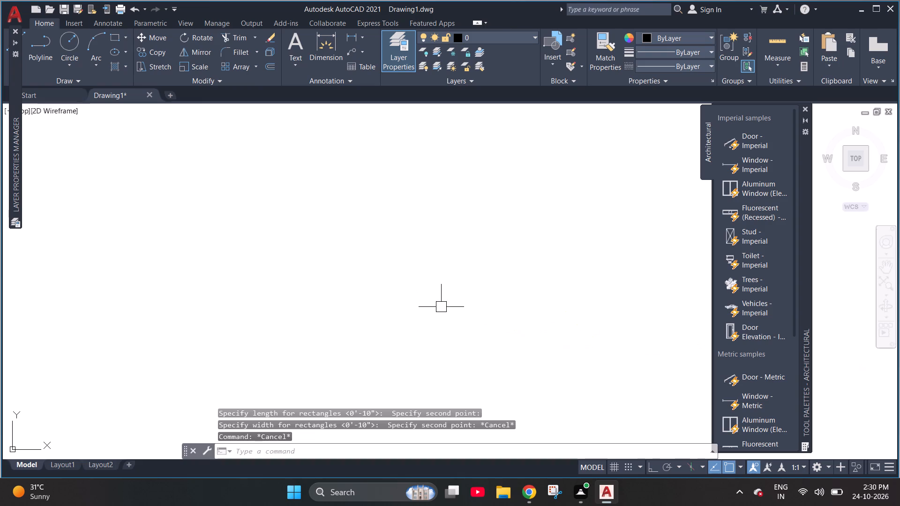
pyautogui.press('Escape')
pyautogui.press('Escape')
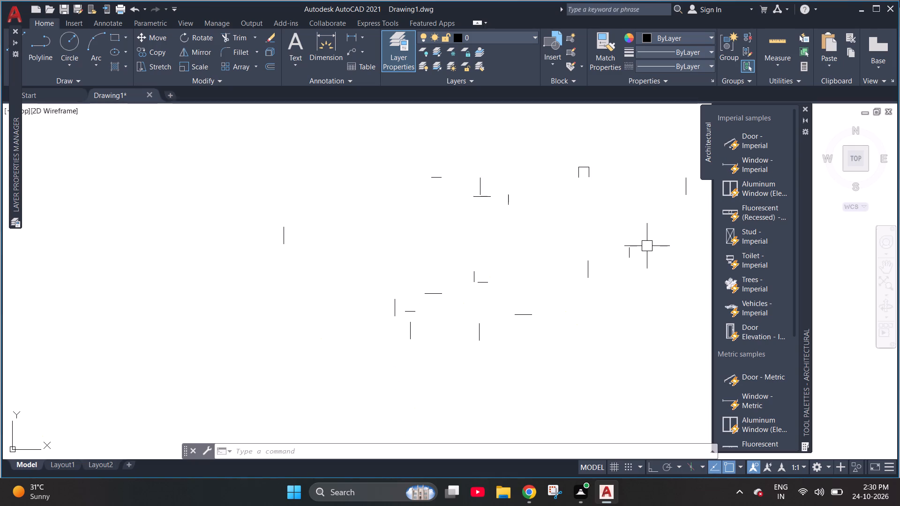
# Quit AutoCAD and discard the changes to Drawing1.dwg.
pyautogui.click(890, 11)
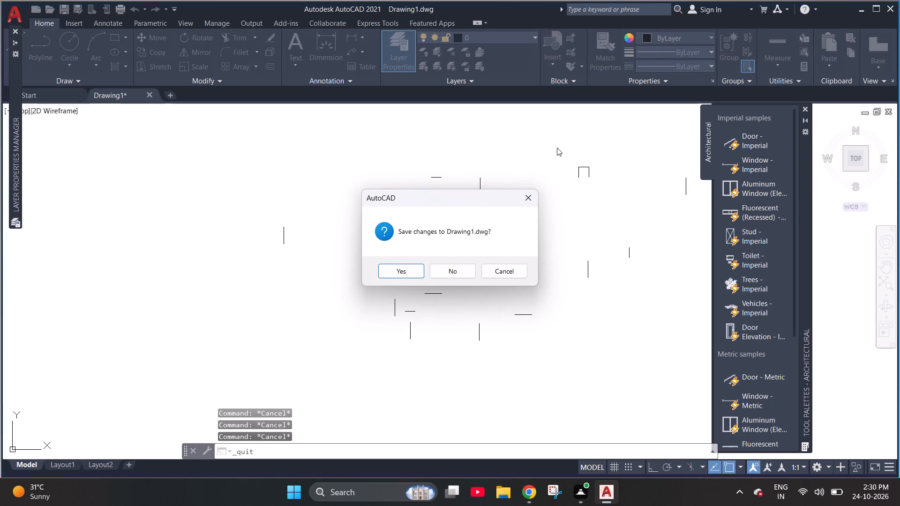
pyautogui.click(453, 268)
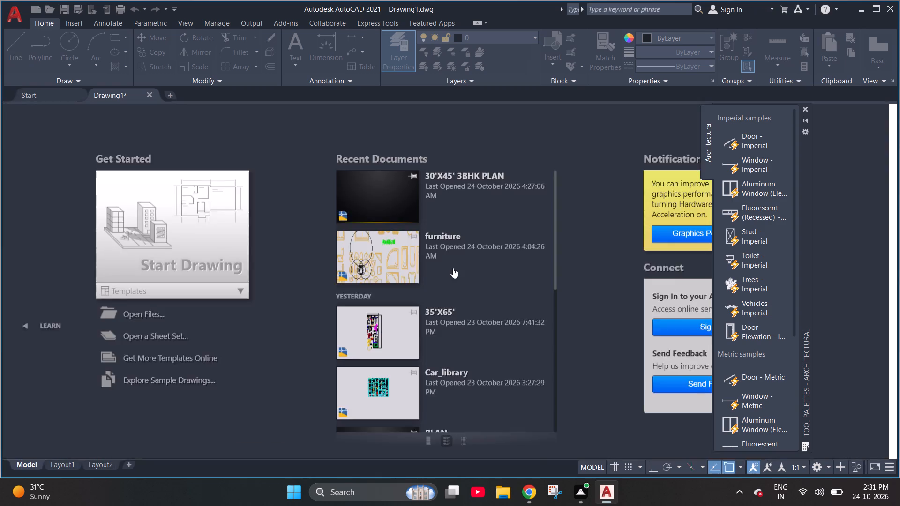
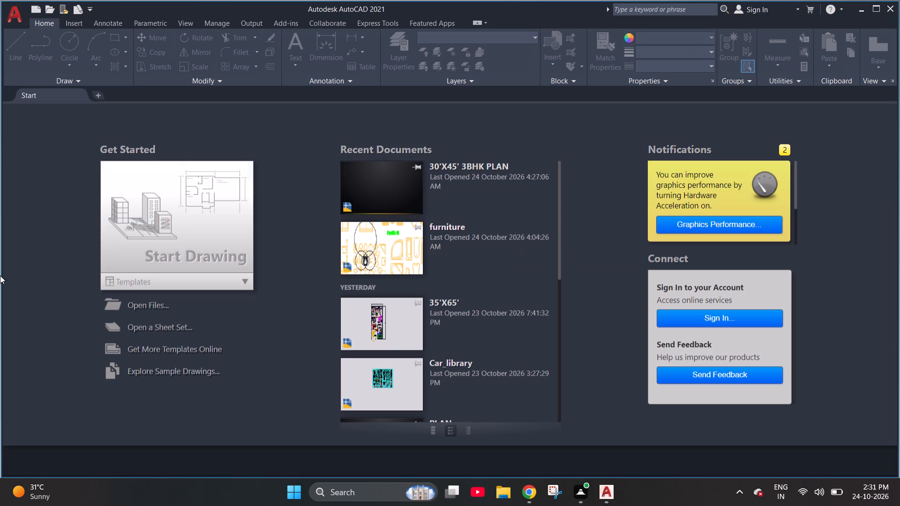
# Start a new blank drawing from the start page.
pyautogui.scroll(3, 395, 261)
pyautogui.click(210, 227)
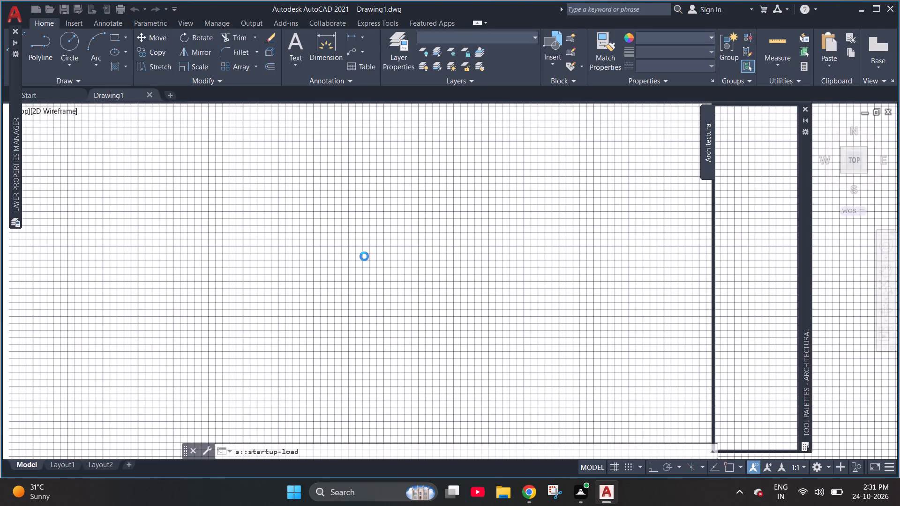
# Turn off the grid display in the new drawing.
pyautogui.scroll(-2, 366, 260)
pyautogui.click(610, 476)
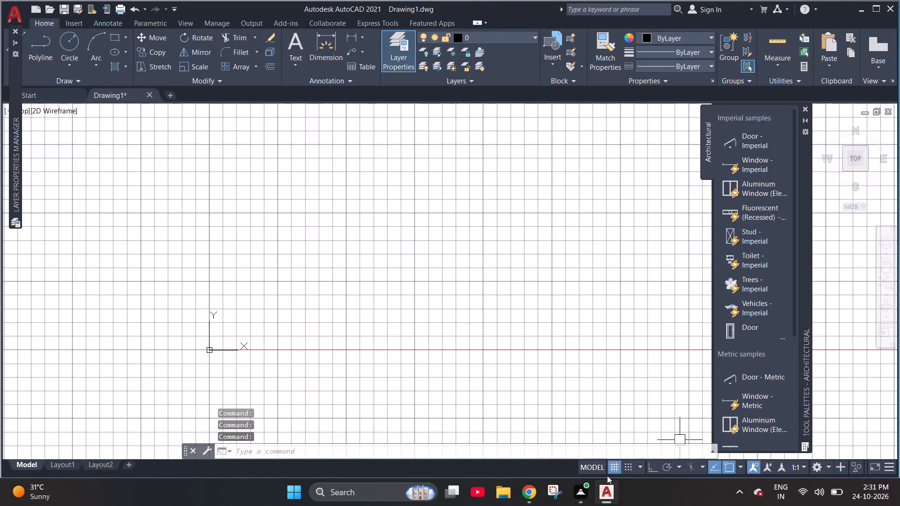
pyautogui.click(617, 468)
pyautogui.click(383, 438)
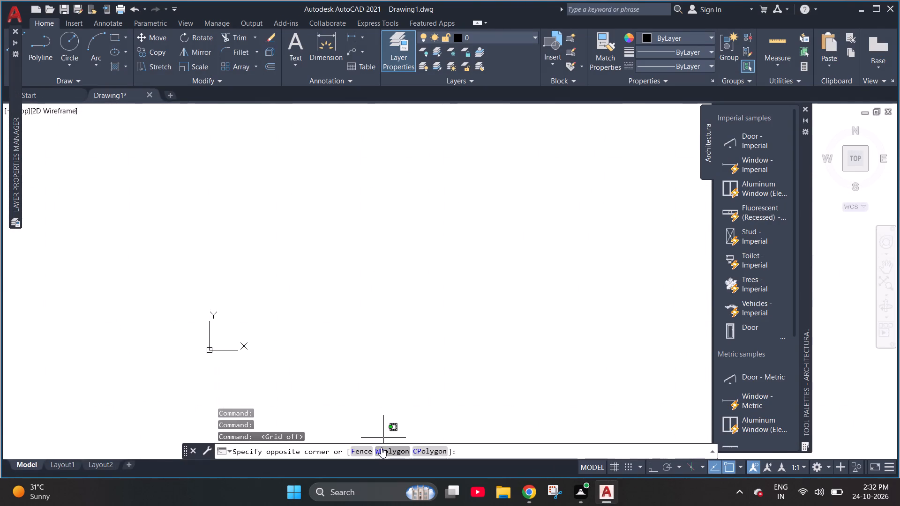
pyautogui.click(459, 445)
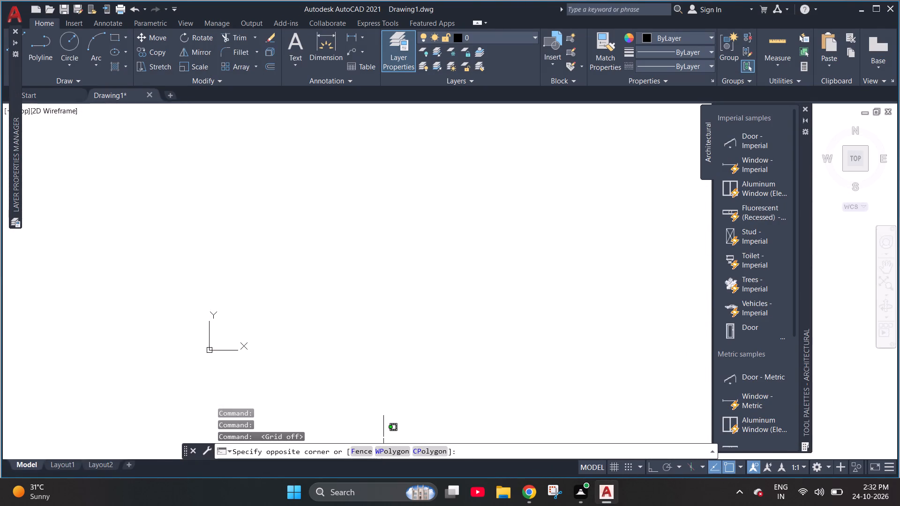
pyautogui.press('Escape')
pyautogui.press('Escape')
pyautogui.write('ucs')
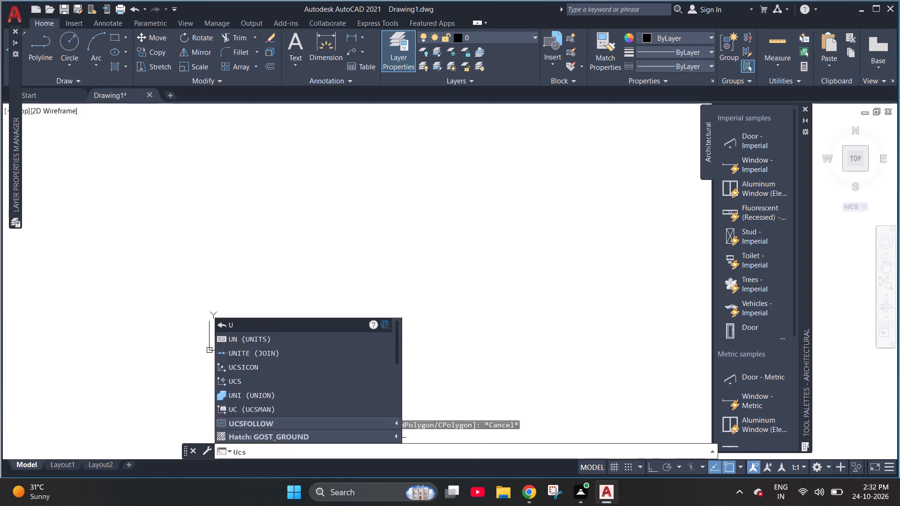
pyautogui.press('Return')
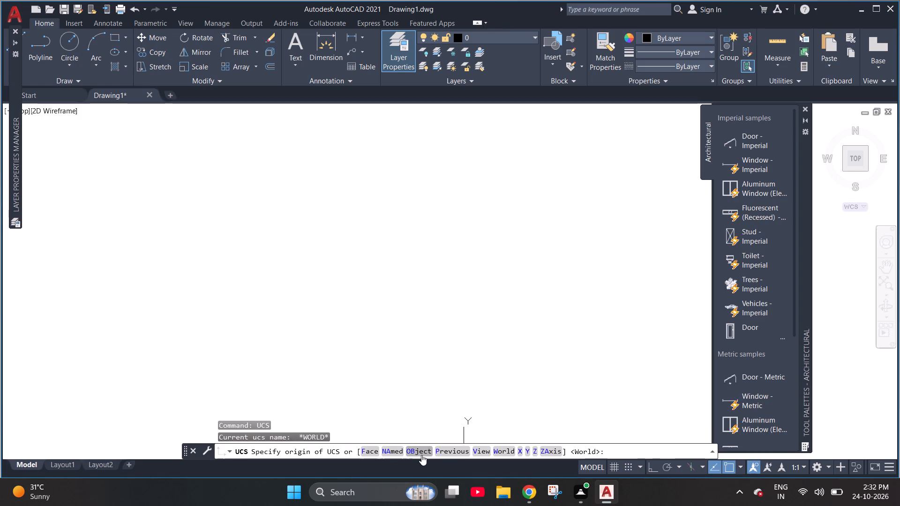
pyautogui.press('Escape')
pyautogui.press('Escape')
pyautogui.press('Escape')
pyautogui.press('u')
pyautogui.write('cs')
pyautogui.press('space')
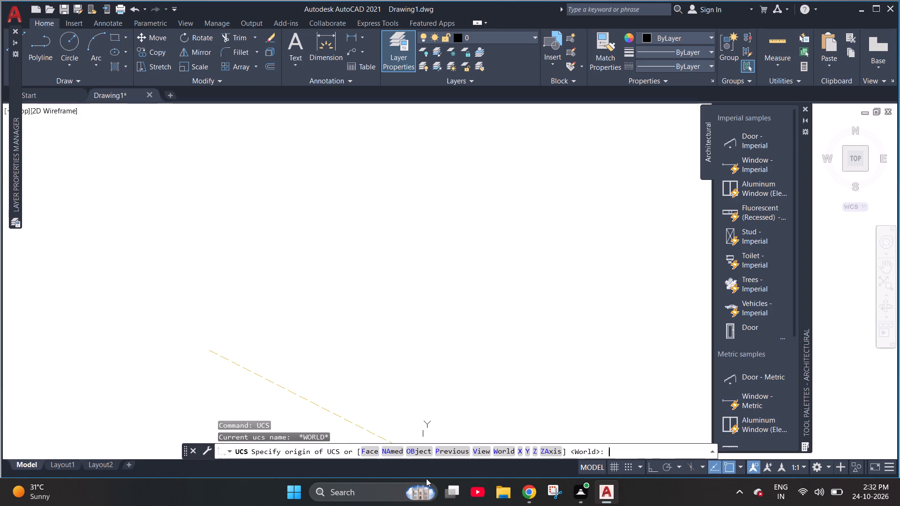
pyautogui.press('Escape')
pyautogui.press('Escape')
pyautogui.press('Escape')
# Set the UCS icon to the Noorigin option with the UCSICON command.
pyautogui.press('u')
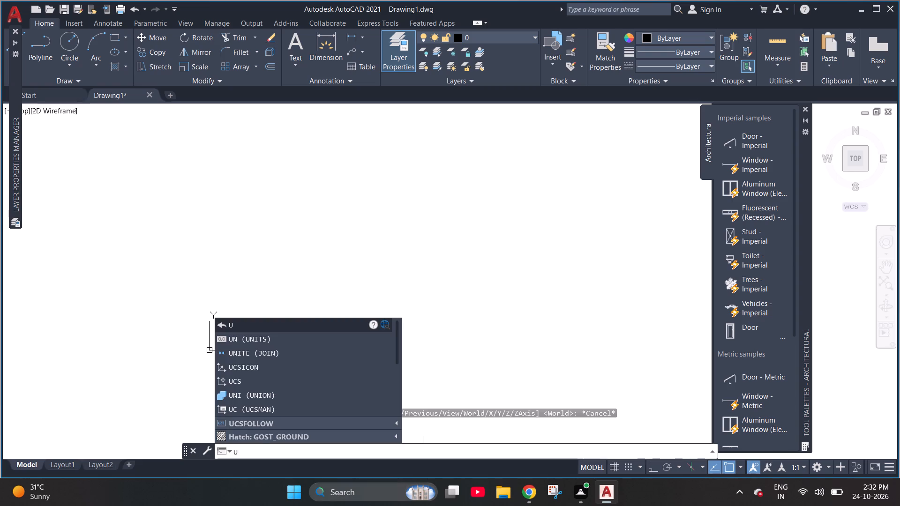
pyautogui.click(257, 367)
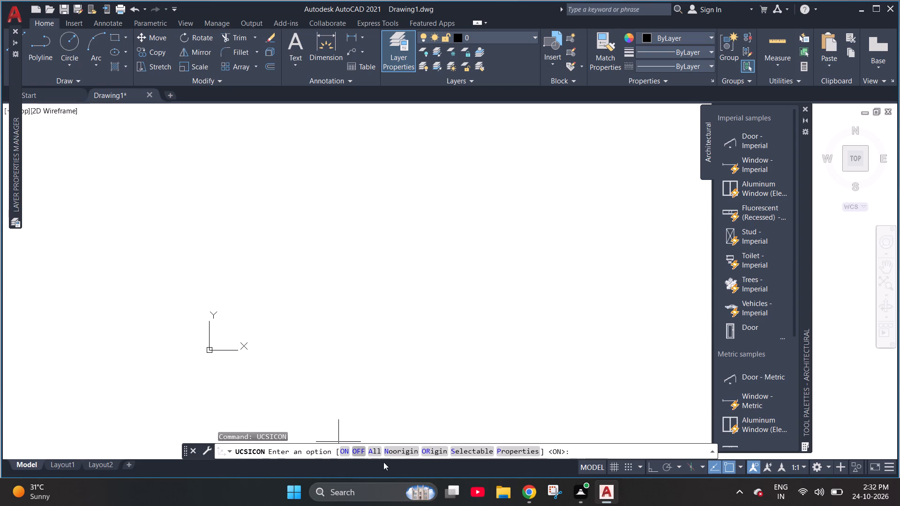
pyautogui.click(395, 453)
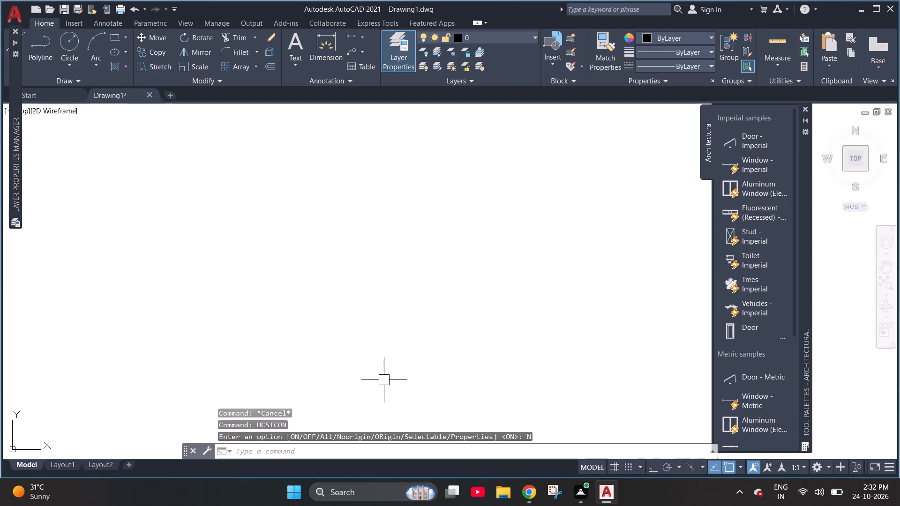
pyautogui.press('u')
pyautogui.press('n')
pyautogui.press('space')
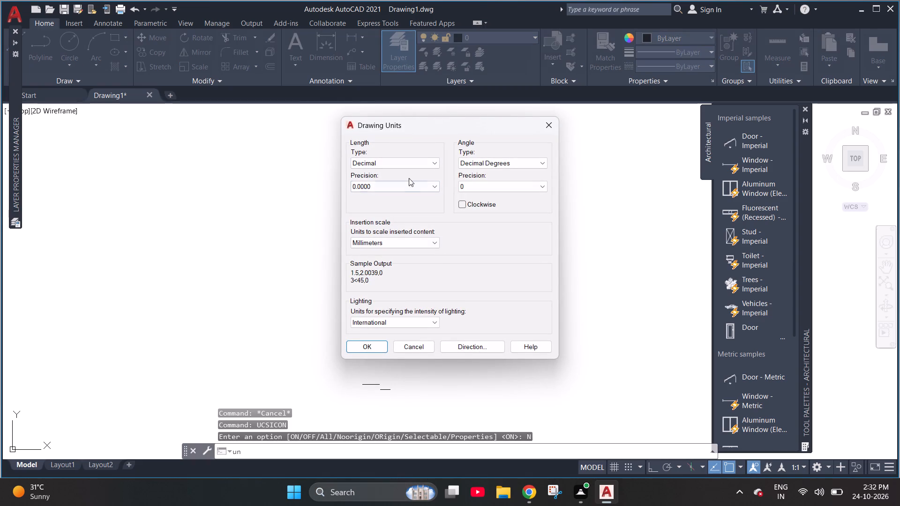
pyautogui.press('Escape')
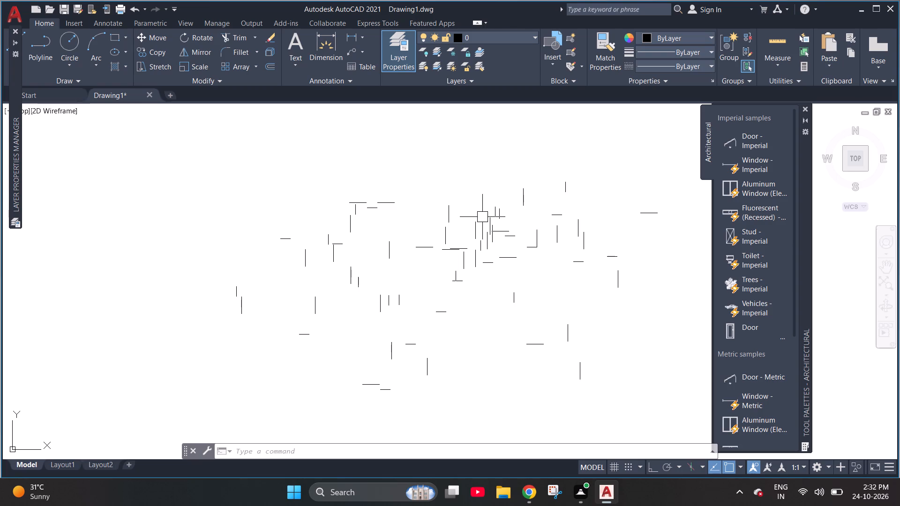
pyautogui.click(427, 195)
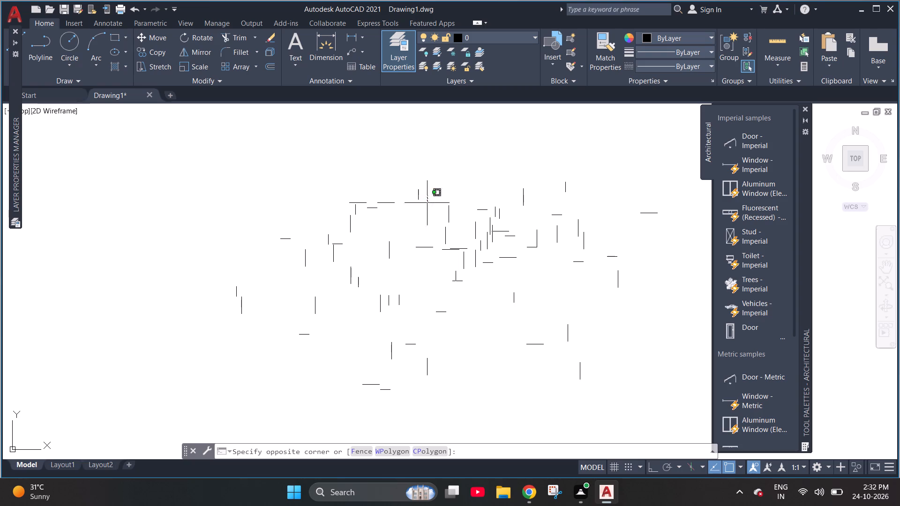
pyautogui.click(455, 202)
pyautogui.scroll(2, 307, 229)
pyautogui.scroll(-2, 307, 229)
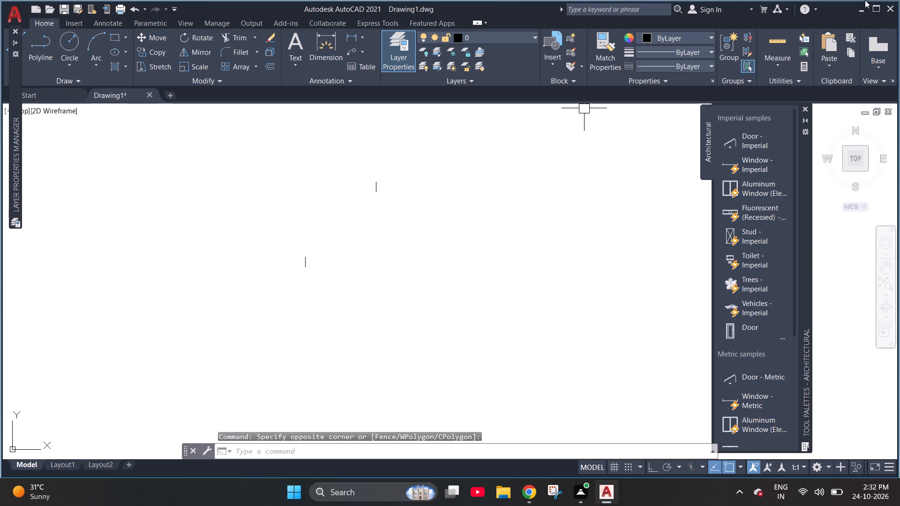
# Maximize the application window.
pyautogui.click(878, 7)
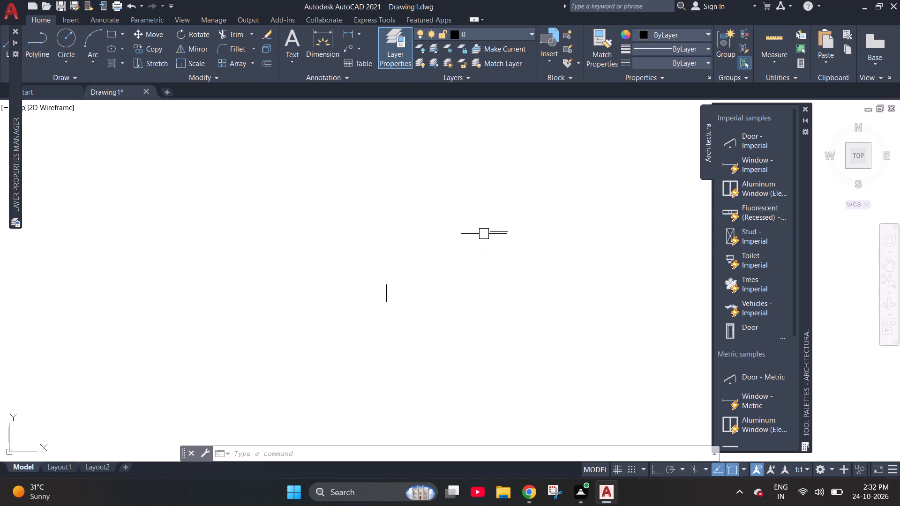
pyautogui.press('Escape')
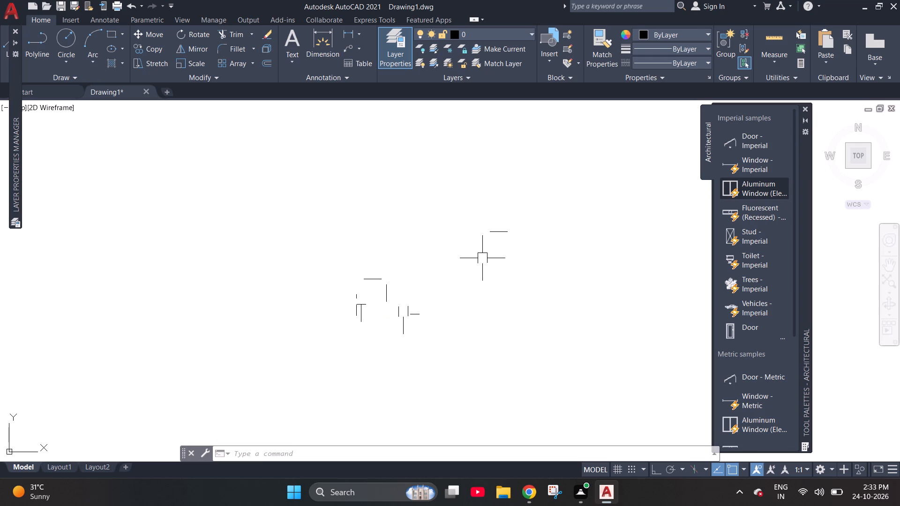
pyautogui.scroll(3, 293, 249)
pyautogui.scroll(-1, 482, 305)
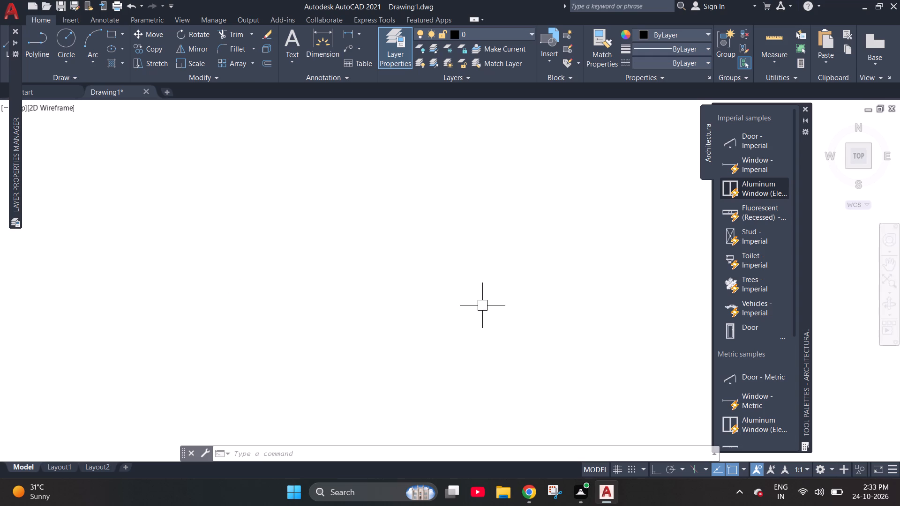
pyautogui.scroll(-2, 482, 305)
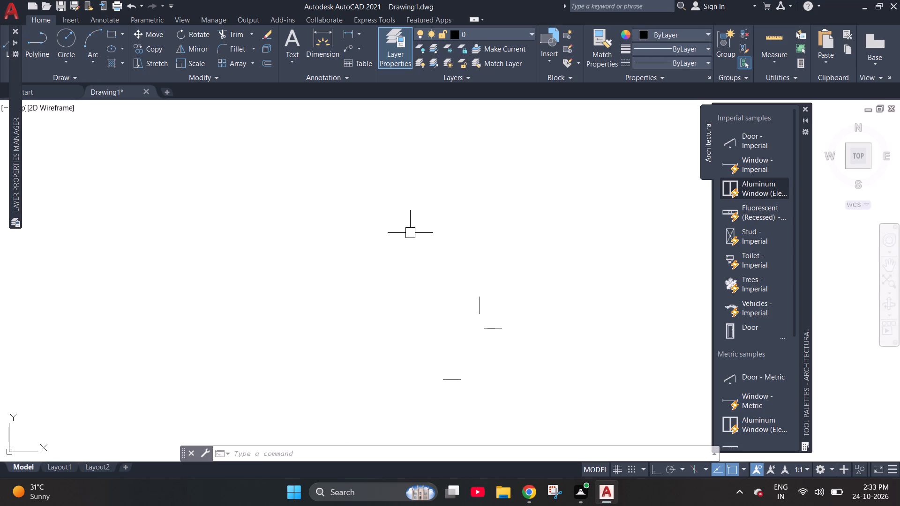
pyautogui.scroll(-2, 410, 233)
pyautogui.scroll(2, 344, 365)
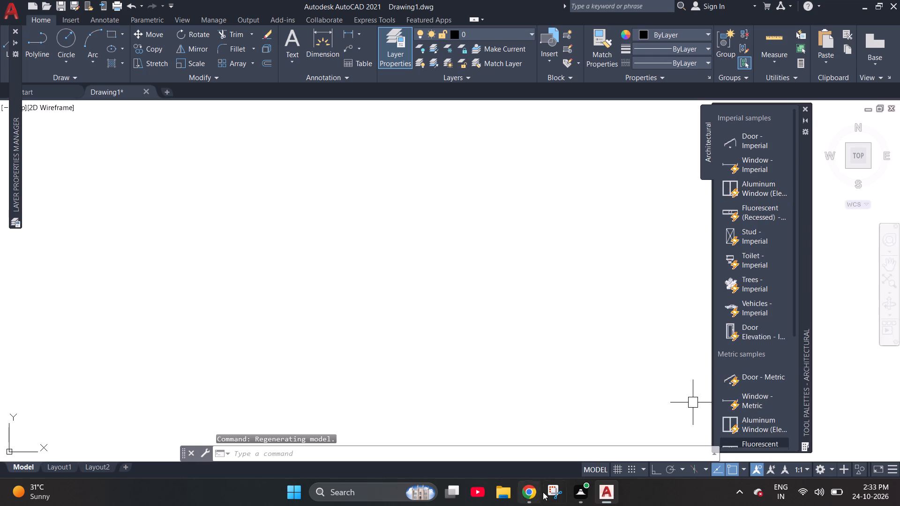
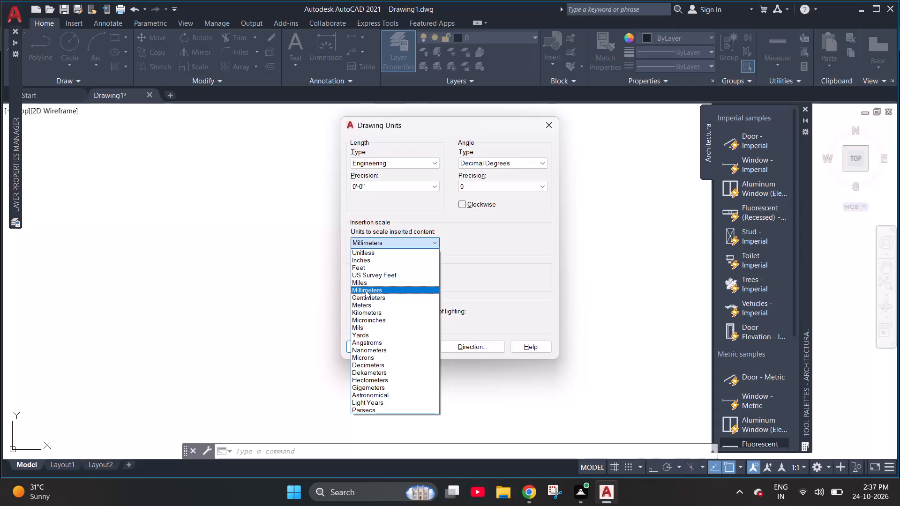
# Set the insertion scale in the drawing units to Inches and accept the settings.
pyautogui.click(371, 257)
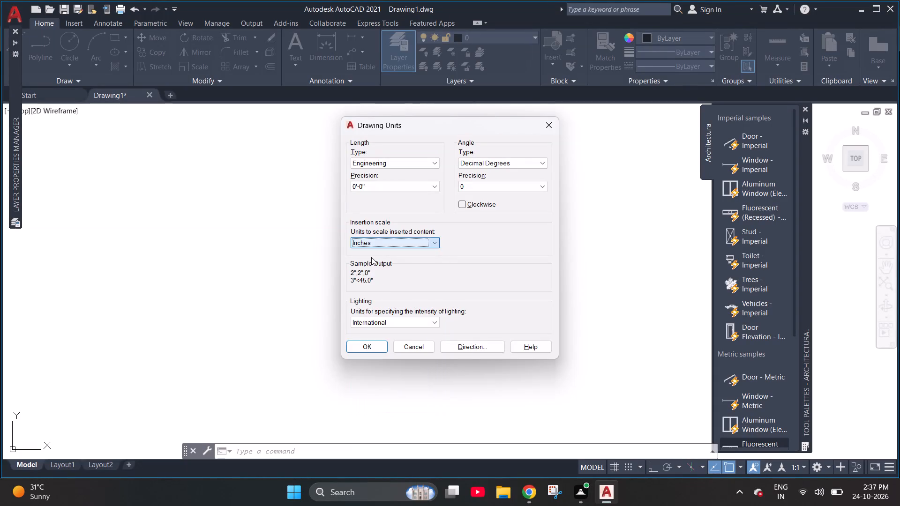
pyautogui.click(366, 347)
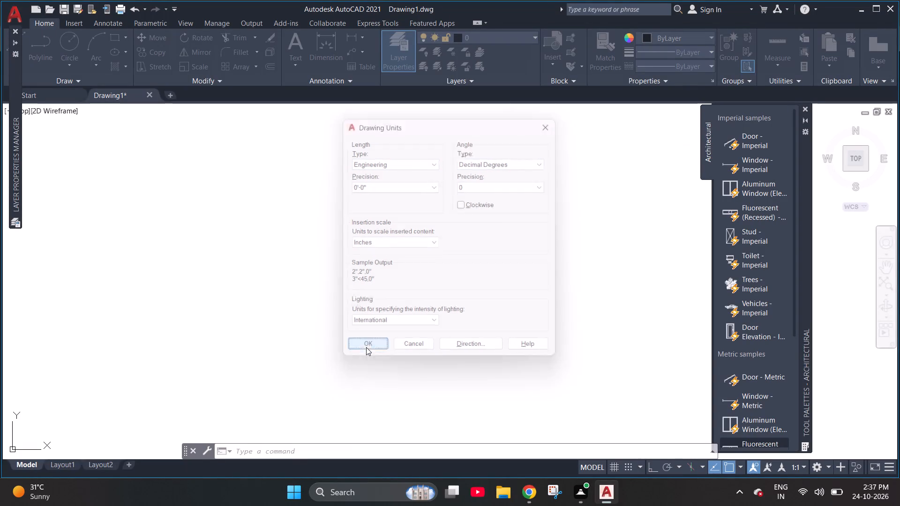
# Modify the ISO-25 dimension style to use an arrow size of 2'.
pyautogui.write('d')
pyautogui.press('space')
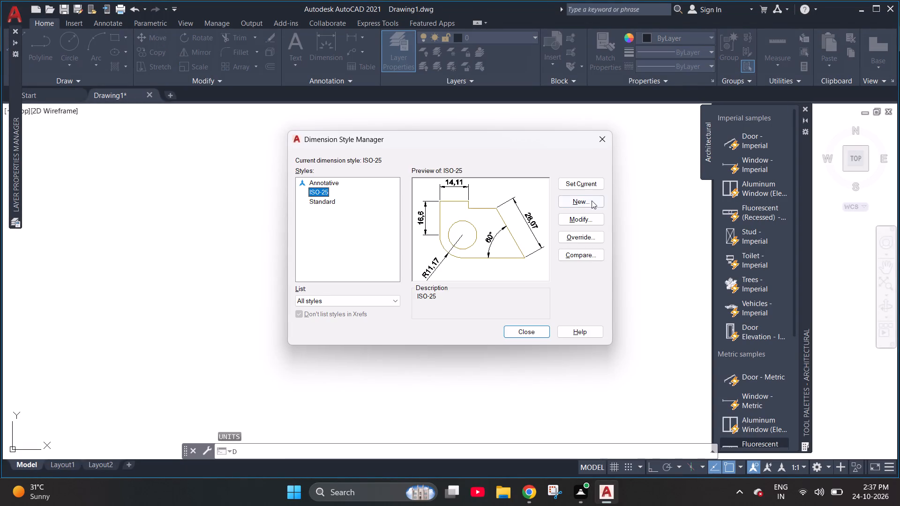
pyautogui.click(577, 214)
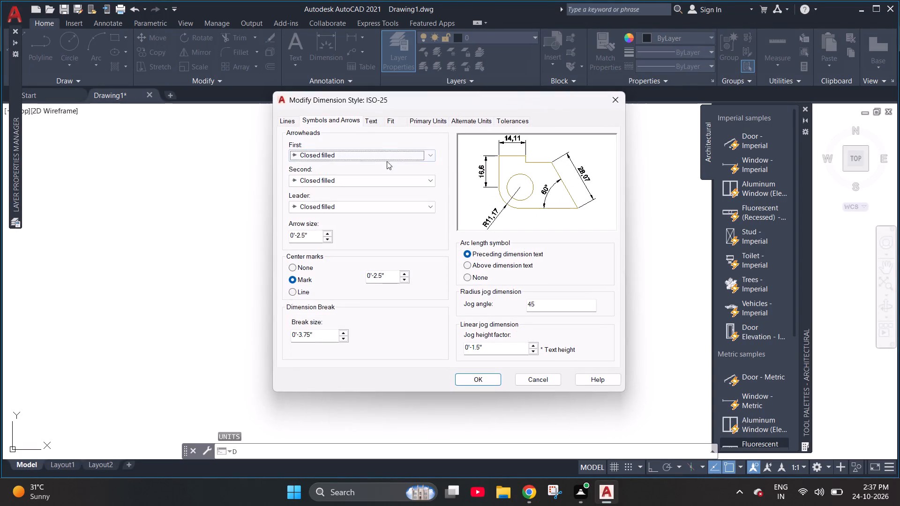
pyautogui.moveTo(313, 235); pyautogui.dragTo(232, 258)
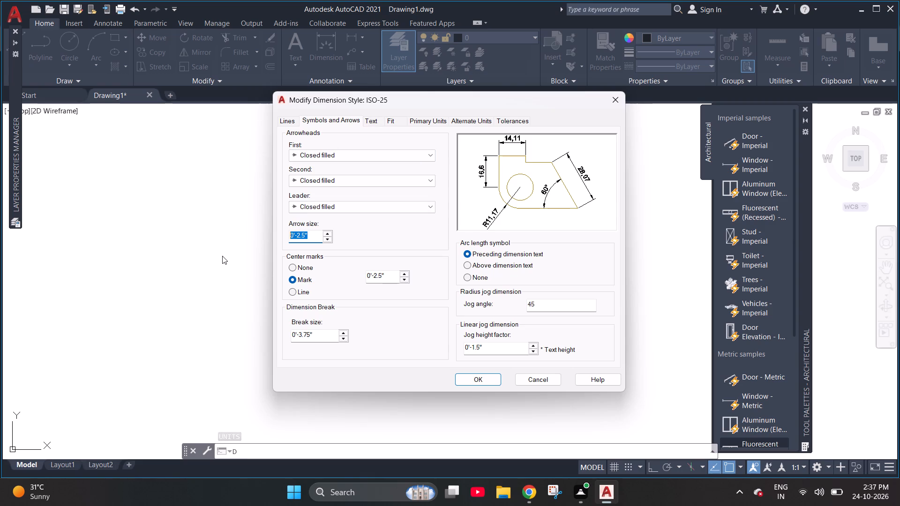
pyautogui.write("2'")
pyautogui.press('Return')
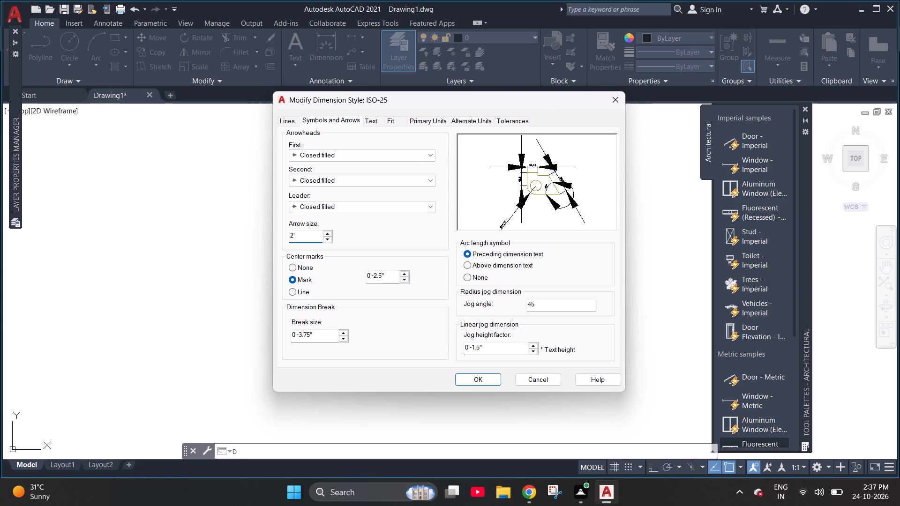
# Set the text height of the ISO-25 dimension style to 2'.
pyautogui.click(388, 119)
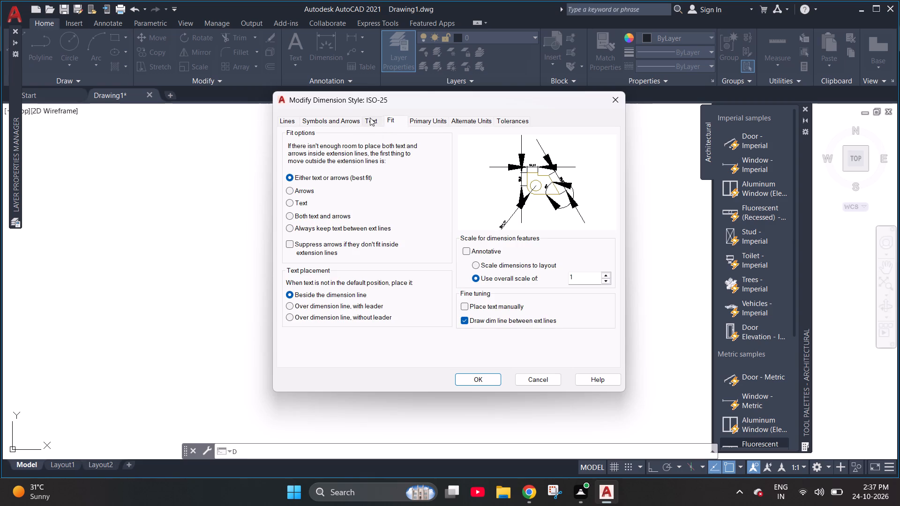
pyautogui.click(370, 118)
pyautogui.moveTo(423, 203); pyautogui.dragTo(376, 210)
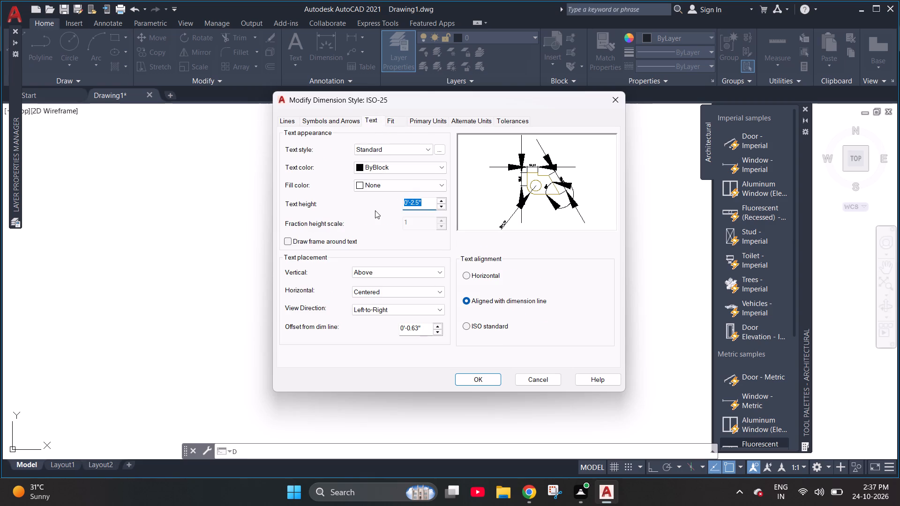
pyautogui.write('2"')
pyautogui.press('BackSpace')
pyautogui.press("'")
pyautogui.press('Return')
# Set the ISO-25 style's primary linear units to Engineering with 0'-0" precision and accept the changes.
pyautogui.click(418, 112)
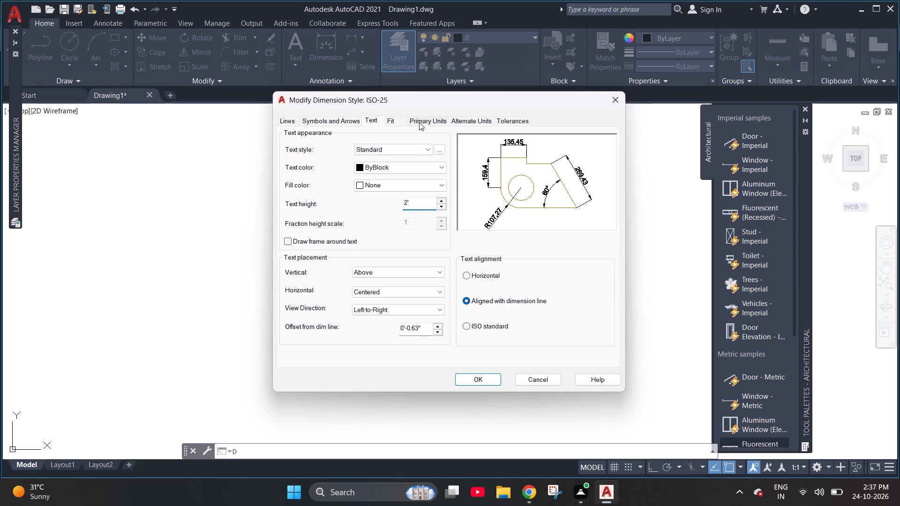
pyautogui.click(420, 125)
pyautogui.click(404, 143)
pyautogui.click(358, 169)
pyautogui.click(365, 156)
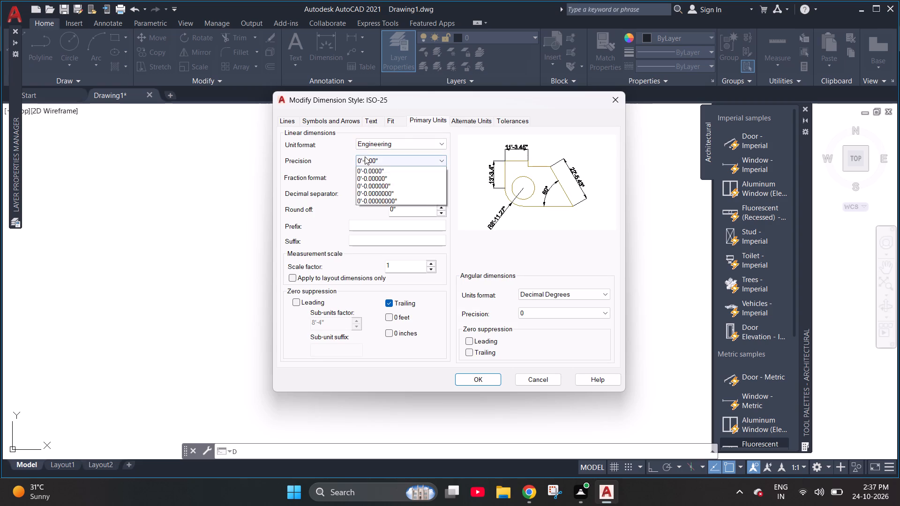
pyautogui.click(367, 169)
pyautogui.click(469, 383)
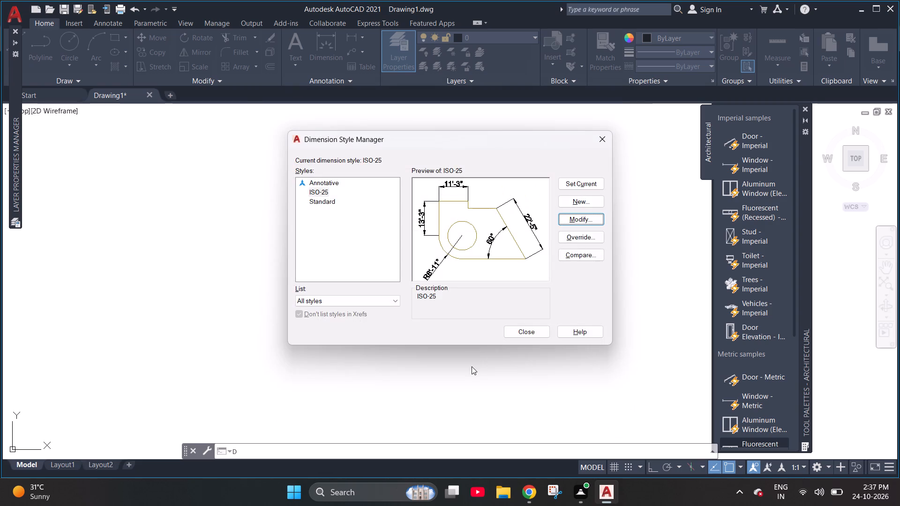
# Set ISO-25 as the current dimension style and close the style manager.
pyautogui.click(578, 182)
pyautogui.click(535, 334)
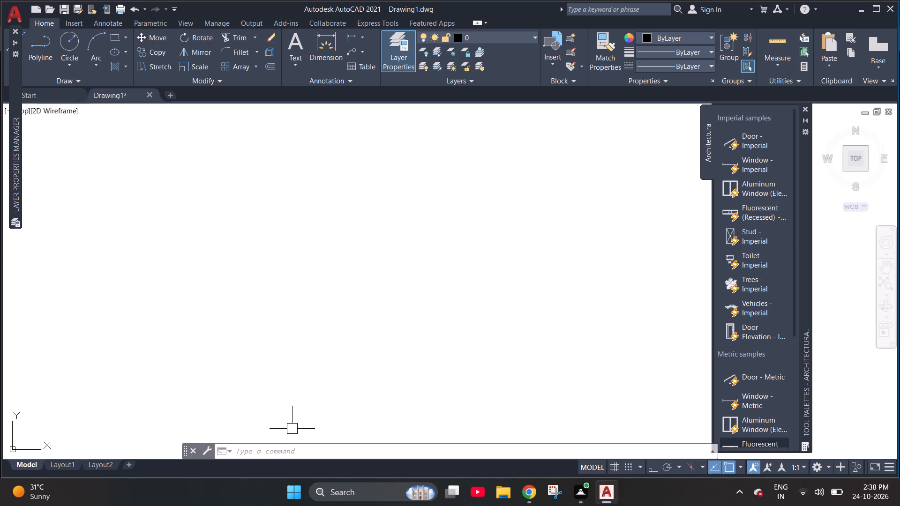
# Draw a rectangle 25' long and 45' wide in the empty model space using its dimensions.
pyautogui.click(269, 451)
pyautogui.press('Escape')
pyautogui.press('Escape')
pyautogui.write('rec')
pyautogui.press('Return')
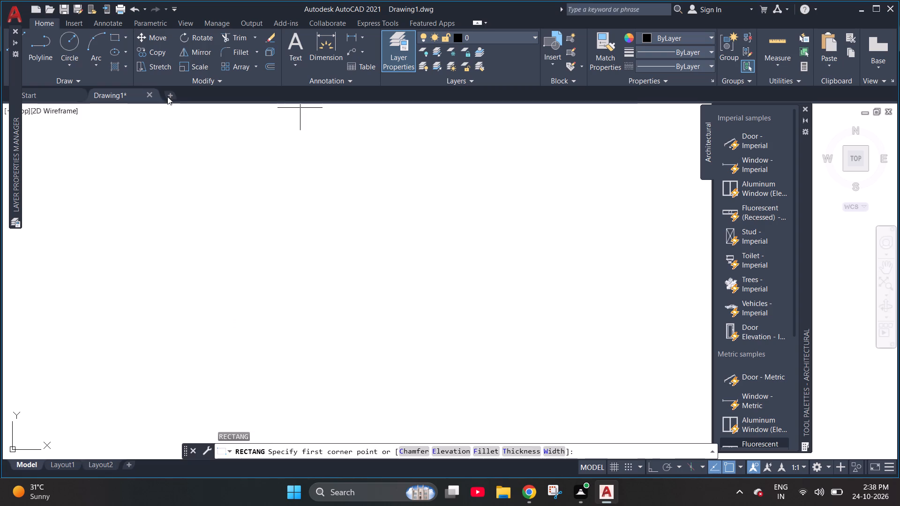
pyautogui.moveTo(208, 167); pyautogui.dragTo(217, 180)
pyautogui.write('d')
pyautogui.press('space')
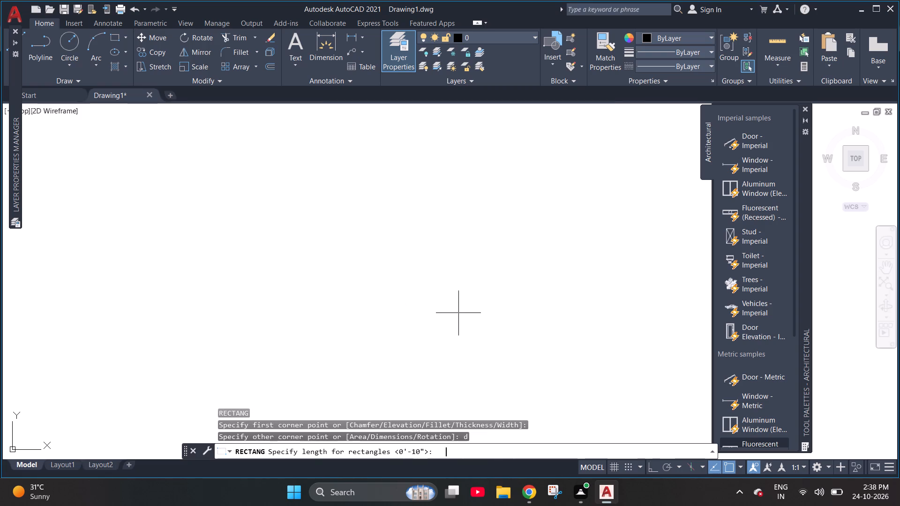
pyautogui.write("25'")
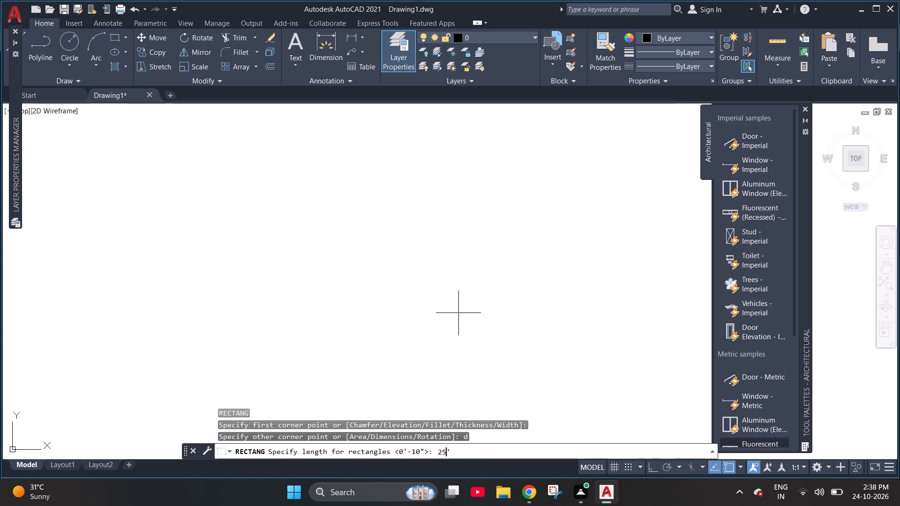
pyautogui.press('Return')
pyautogui.write("45'")
pyautogui.press('Return')
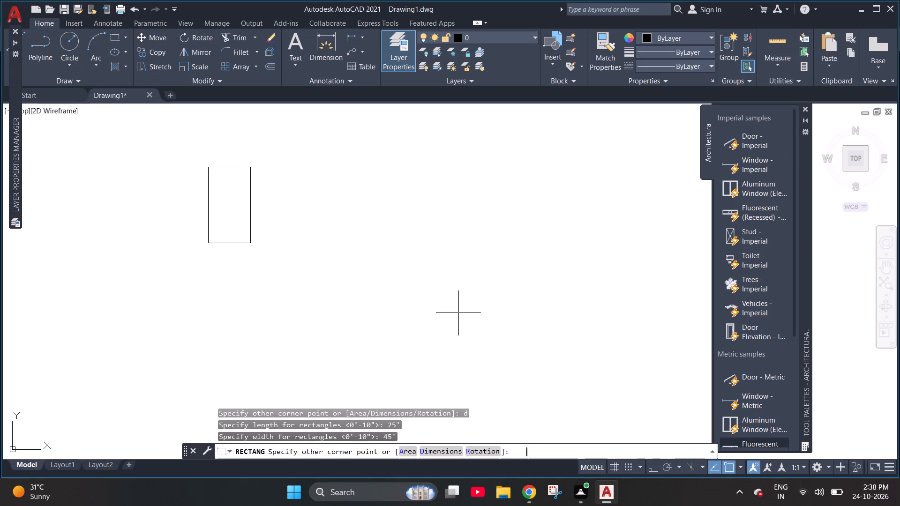
pyautogui.click(458, 313)
# Offset the 25' by 45' rectangle inward by 9" to form the outer wall thickness.
pyautogui.moveTo(310, 253); pyautogui.dragTo(306, 251)
pyautogui.click(136, 132)
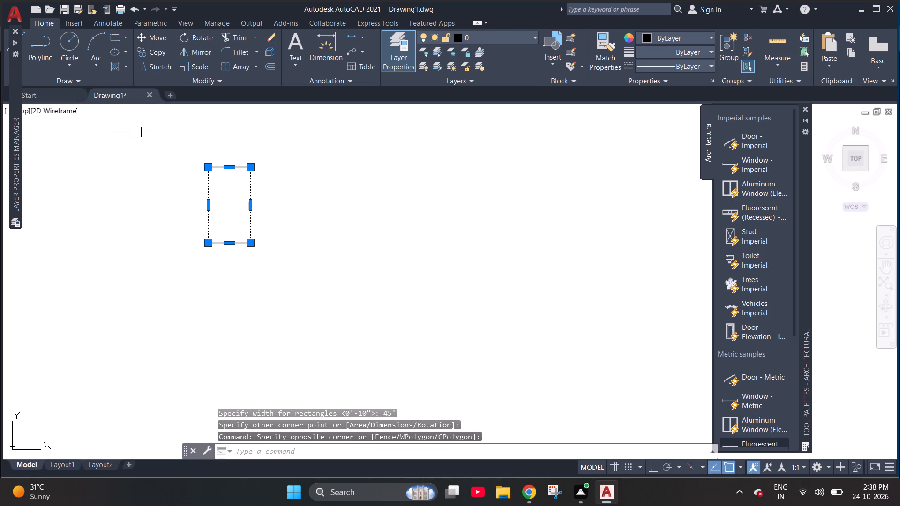
pyautogui.press('o')
pyautogui.press('Return')
pyautogui.press('9')
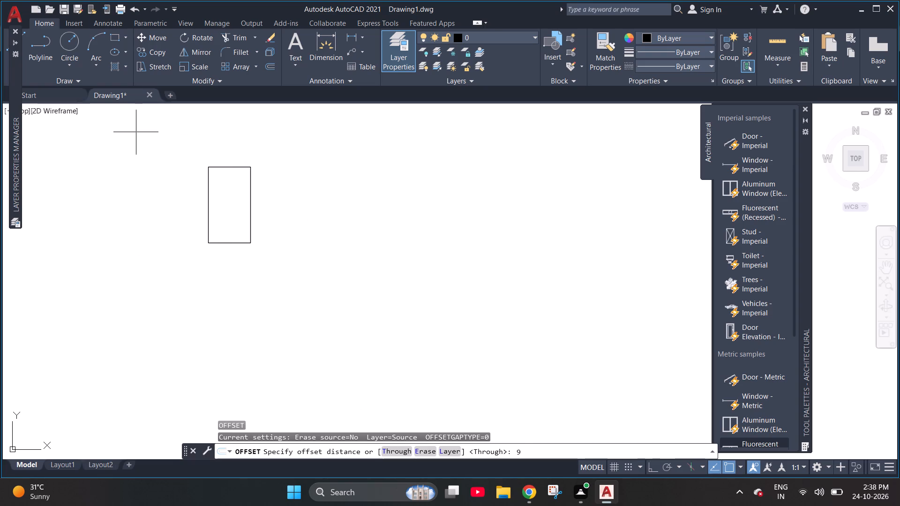
pyautogui.hotkey('shift', '"')
pyautogui.press('Return')
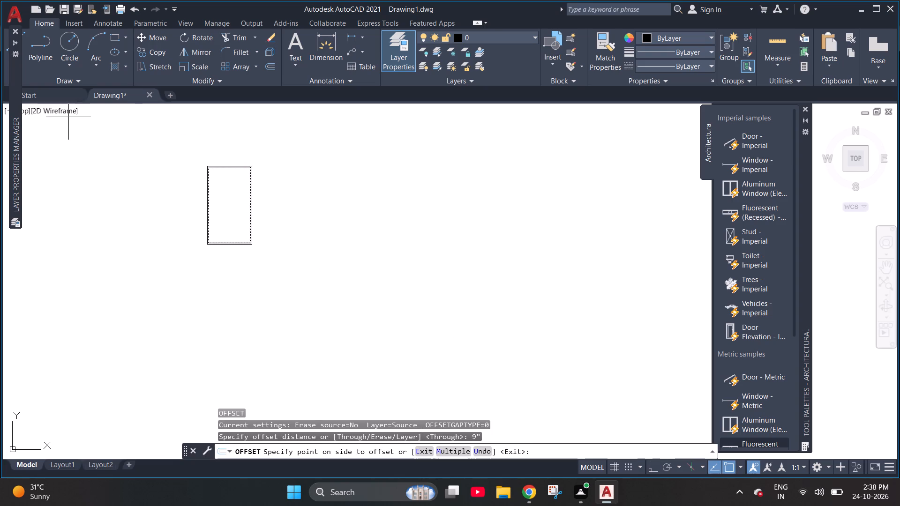
pyautogui.scroll(4, 211, 193)
pyautogui.click(253, 211)
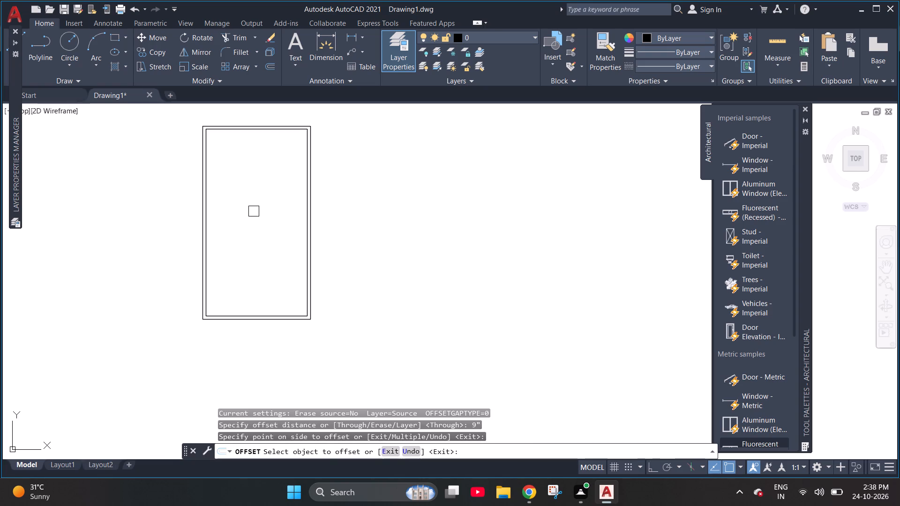
pyautogui.press('Escape')
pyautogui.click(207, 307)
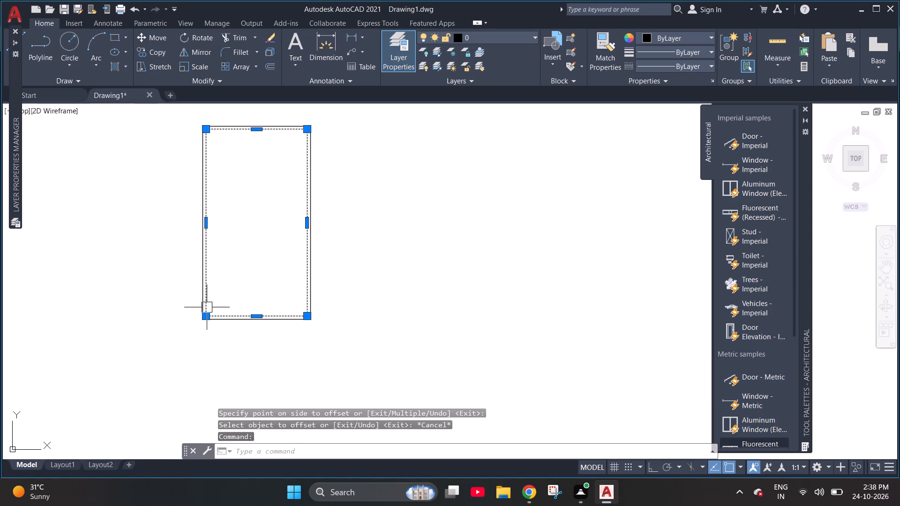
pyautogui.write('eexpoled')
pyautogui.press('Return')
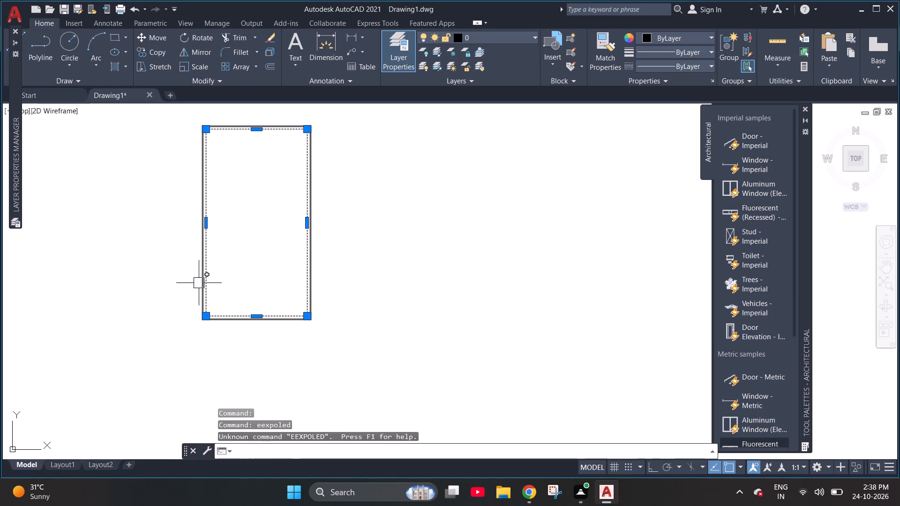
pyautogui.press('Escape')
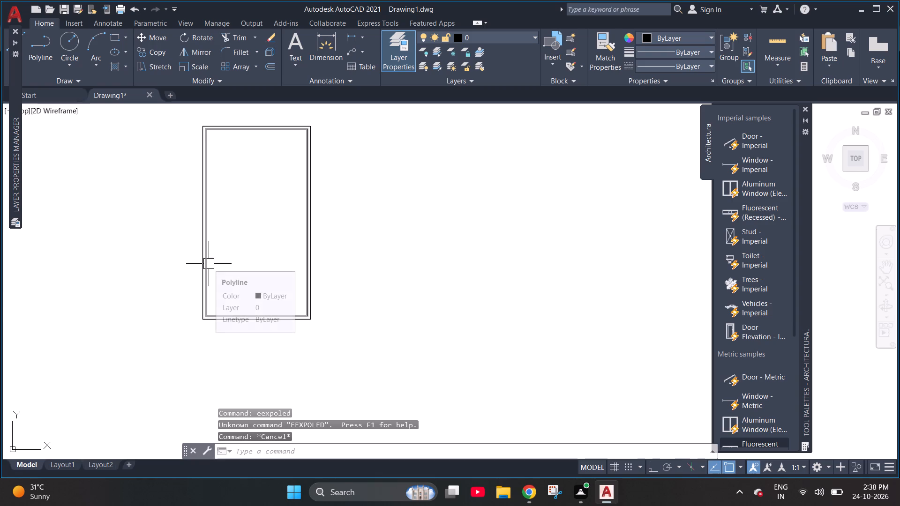
# Explode the inner rectangle into separate lines.
pyautogui.scroll(3, 192, 246)
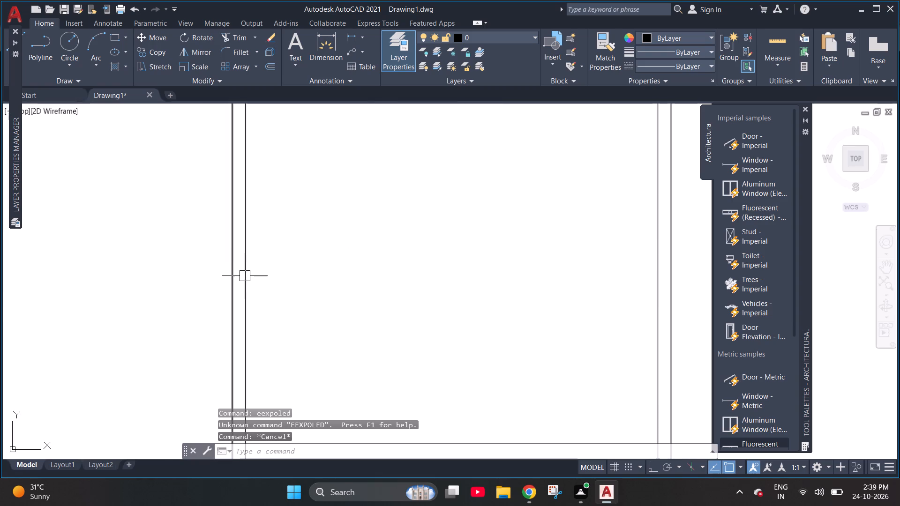
pyautogui.click(243, 279)
pyautogui.write('explode')
pyautogui.press('Return')
pyautogui.press('Escape')
pyautogui.press('Escape')
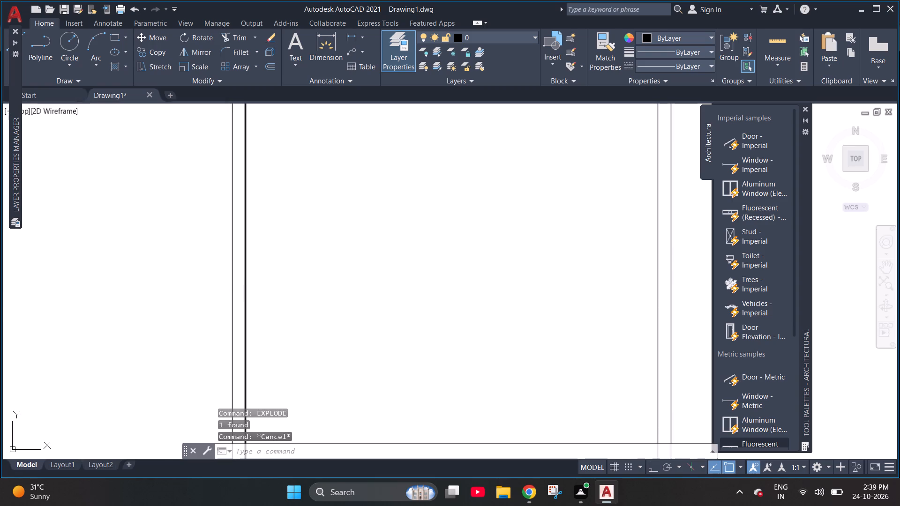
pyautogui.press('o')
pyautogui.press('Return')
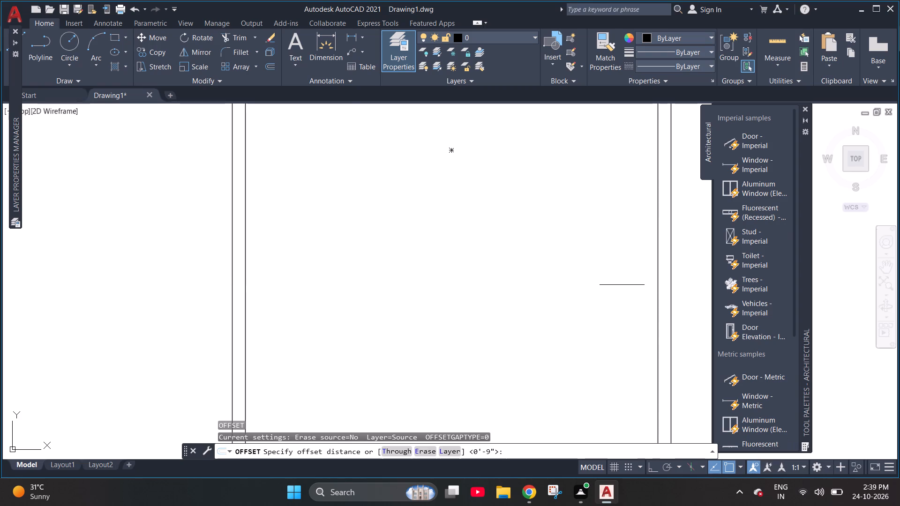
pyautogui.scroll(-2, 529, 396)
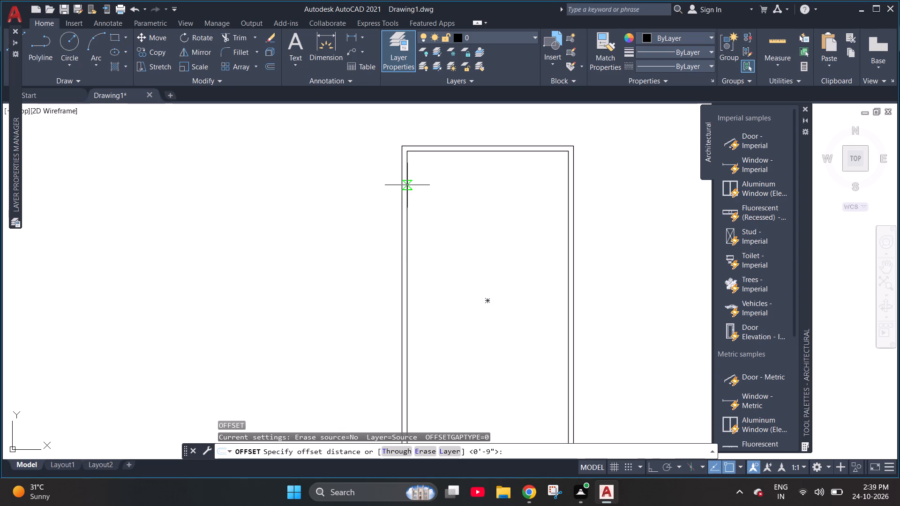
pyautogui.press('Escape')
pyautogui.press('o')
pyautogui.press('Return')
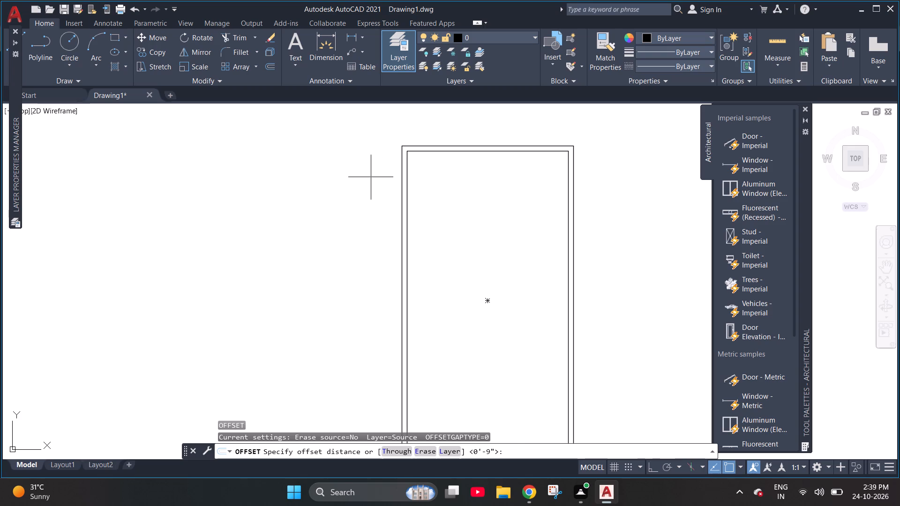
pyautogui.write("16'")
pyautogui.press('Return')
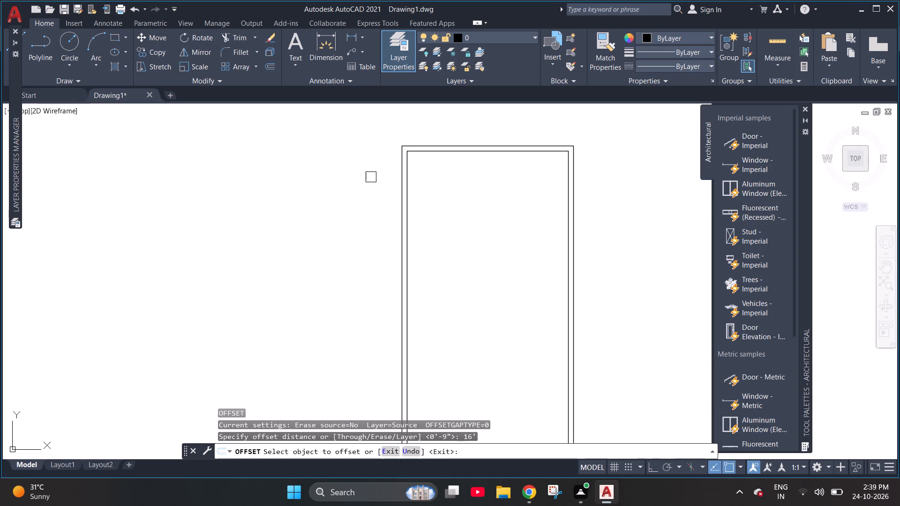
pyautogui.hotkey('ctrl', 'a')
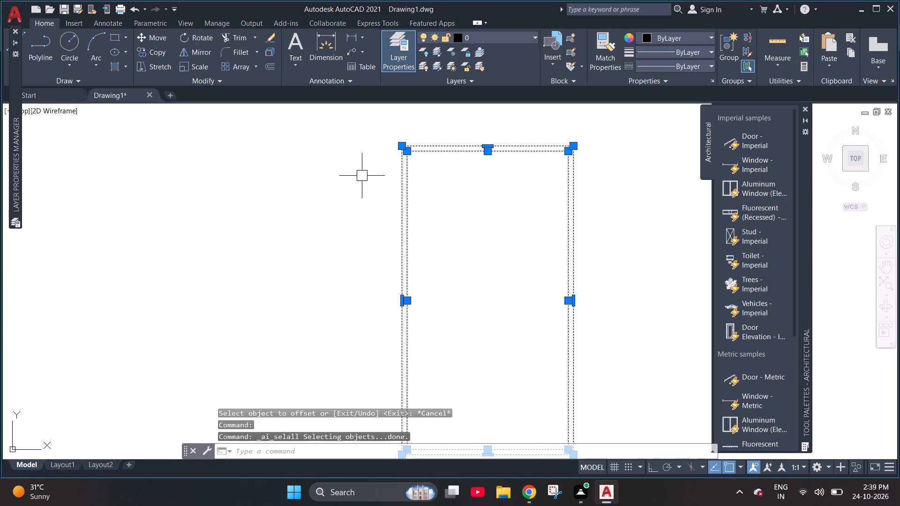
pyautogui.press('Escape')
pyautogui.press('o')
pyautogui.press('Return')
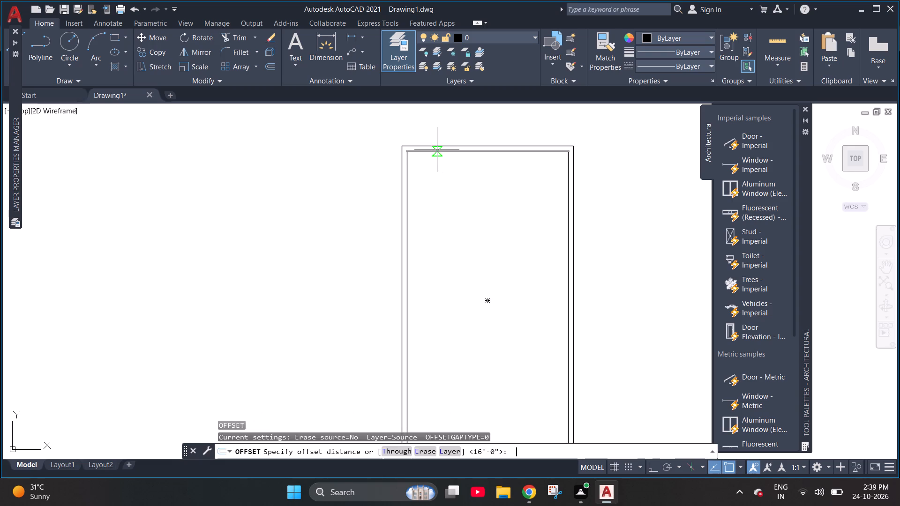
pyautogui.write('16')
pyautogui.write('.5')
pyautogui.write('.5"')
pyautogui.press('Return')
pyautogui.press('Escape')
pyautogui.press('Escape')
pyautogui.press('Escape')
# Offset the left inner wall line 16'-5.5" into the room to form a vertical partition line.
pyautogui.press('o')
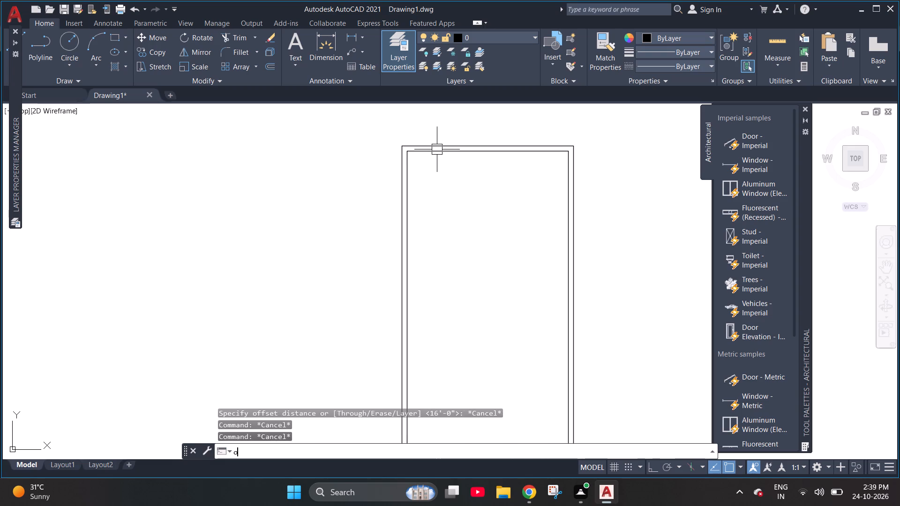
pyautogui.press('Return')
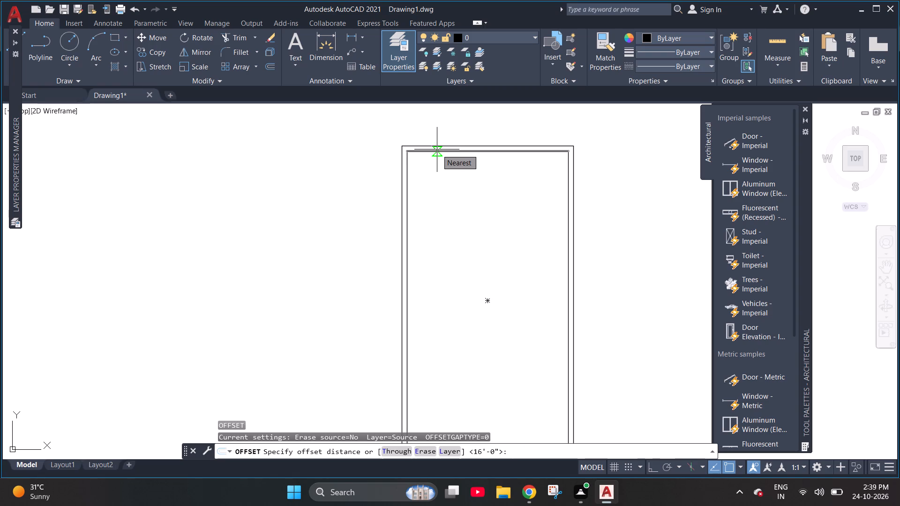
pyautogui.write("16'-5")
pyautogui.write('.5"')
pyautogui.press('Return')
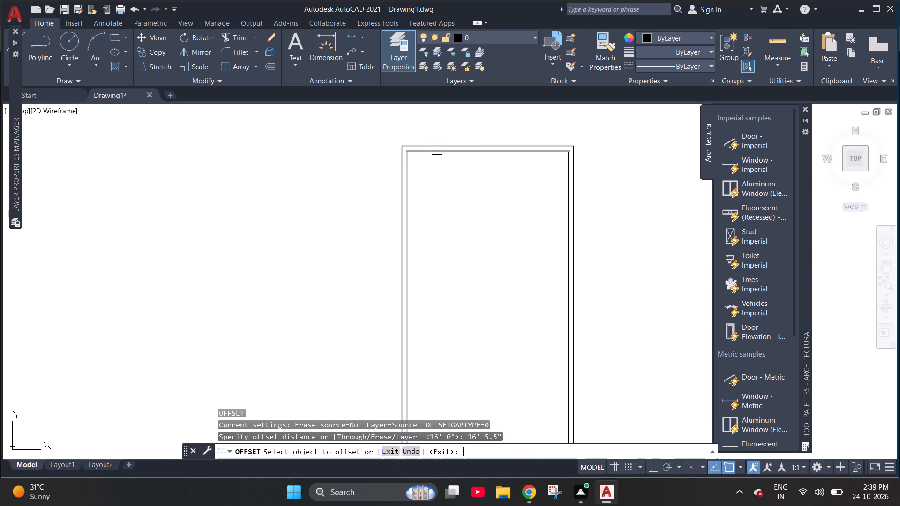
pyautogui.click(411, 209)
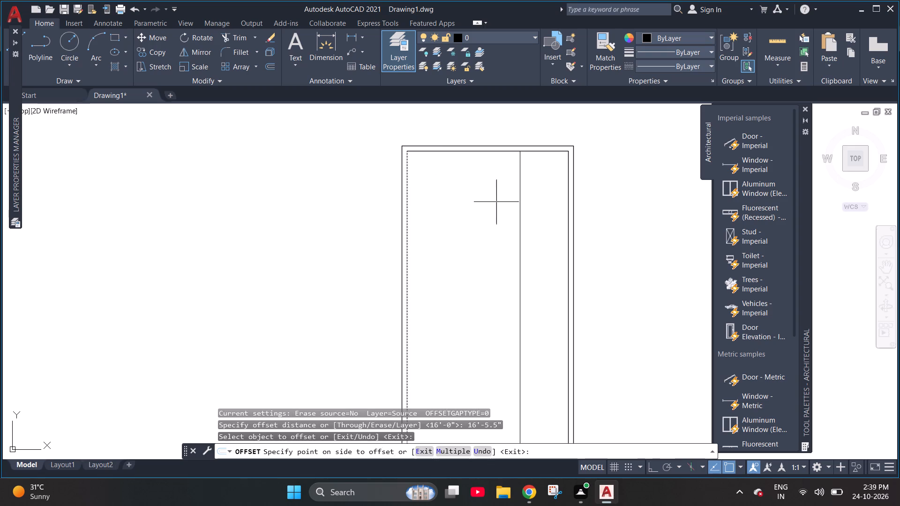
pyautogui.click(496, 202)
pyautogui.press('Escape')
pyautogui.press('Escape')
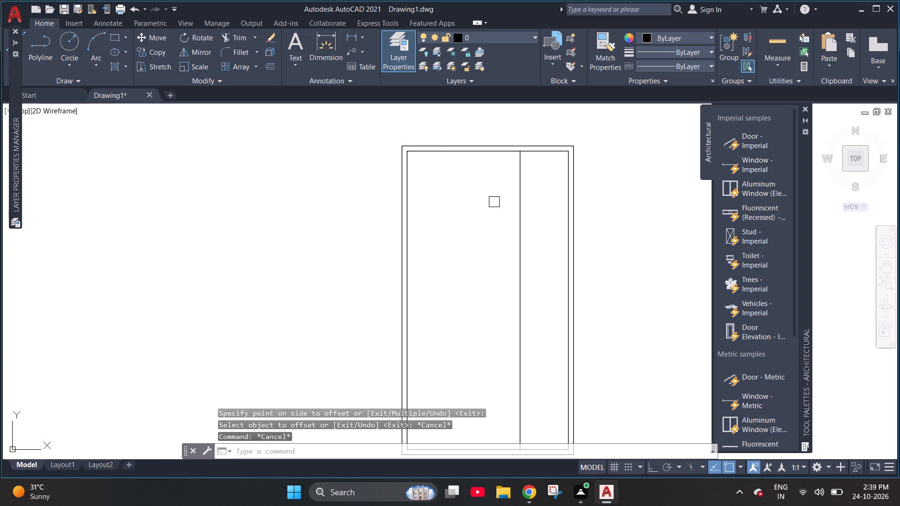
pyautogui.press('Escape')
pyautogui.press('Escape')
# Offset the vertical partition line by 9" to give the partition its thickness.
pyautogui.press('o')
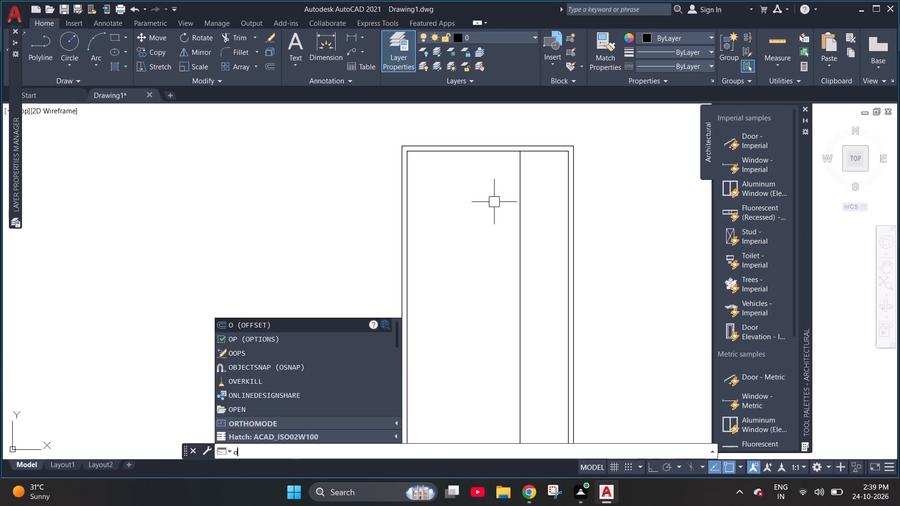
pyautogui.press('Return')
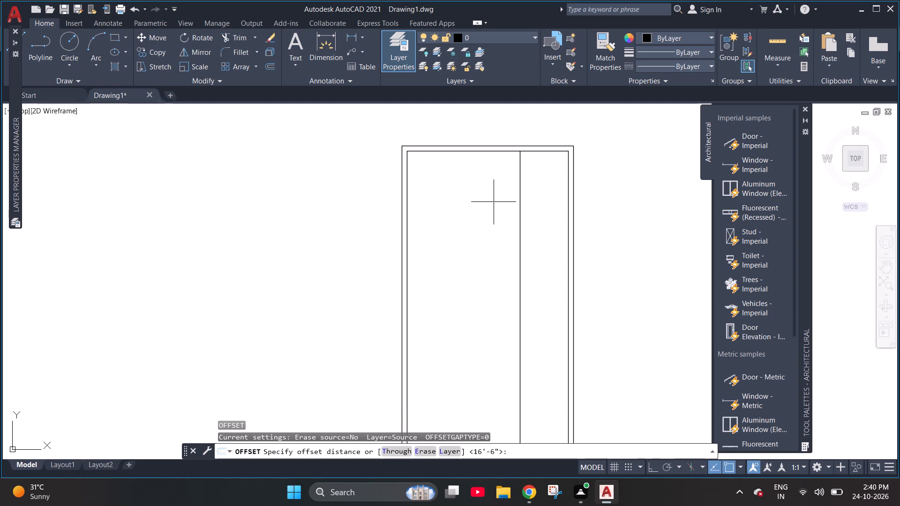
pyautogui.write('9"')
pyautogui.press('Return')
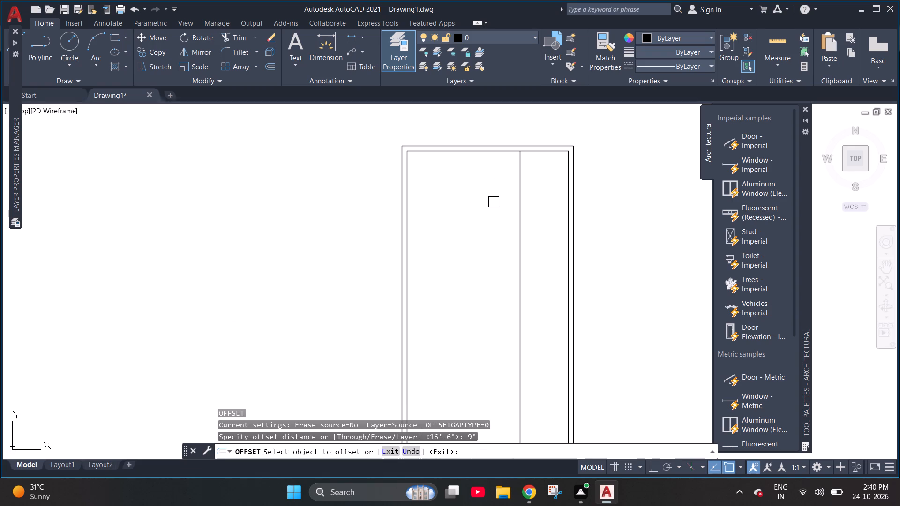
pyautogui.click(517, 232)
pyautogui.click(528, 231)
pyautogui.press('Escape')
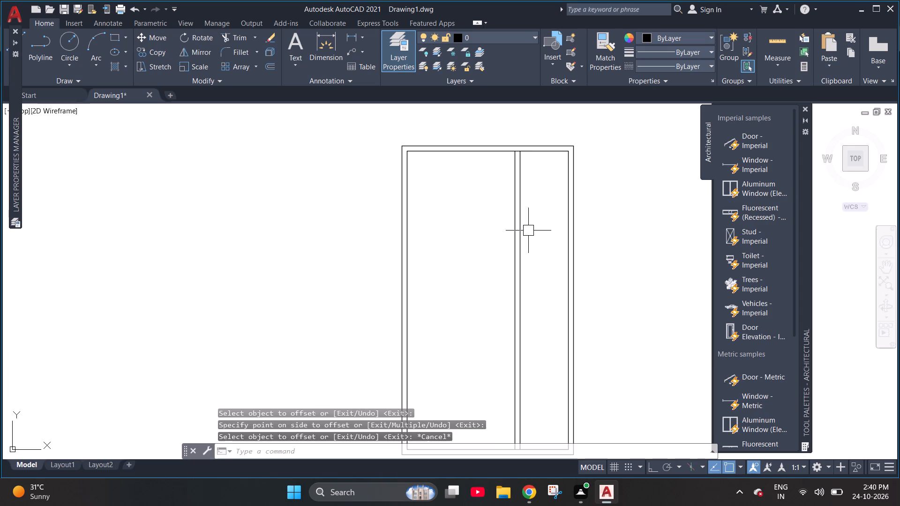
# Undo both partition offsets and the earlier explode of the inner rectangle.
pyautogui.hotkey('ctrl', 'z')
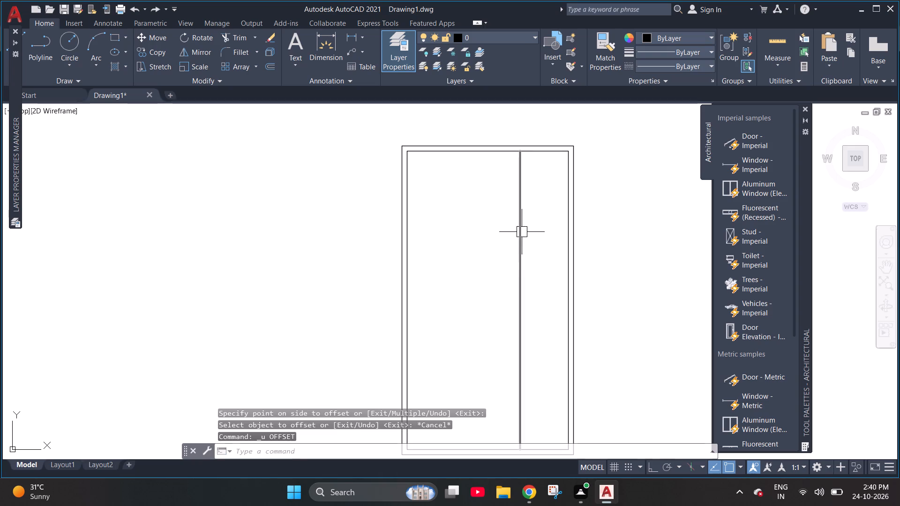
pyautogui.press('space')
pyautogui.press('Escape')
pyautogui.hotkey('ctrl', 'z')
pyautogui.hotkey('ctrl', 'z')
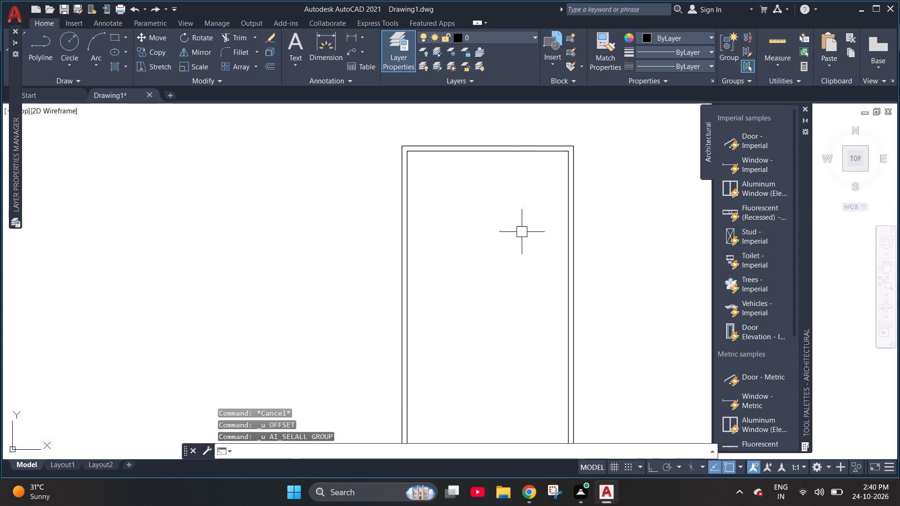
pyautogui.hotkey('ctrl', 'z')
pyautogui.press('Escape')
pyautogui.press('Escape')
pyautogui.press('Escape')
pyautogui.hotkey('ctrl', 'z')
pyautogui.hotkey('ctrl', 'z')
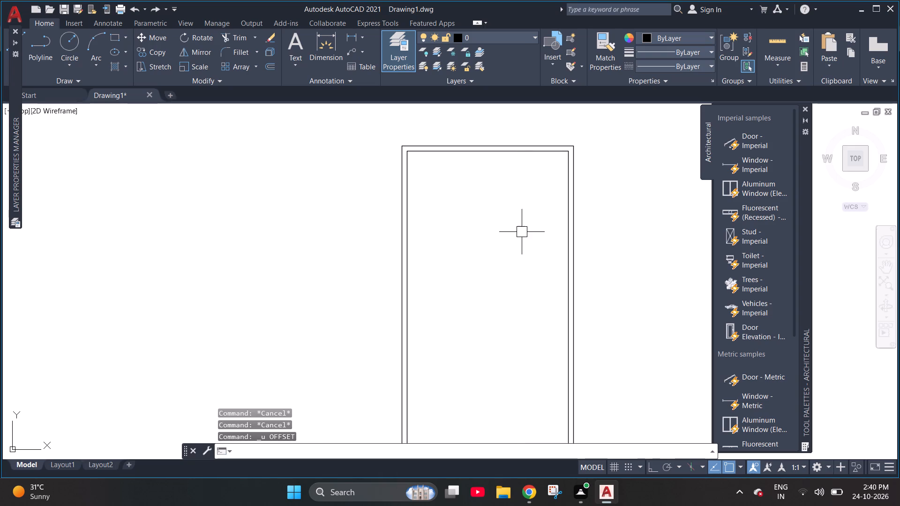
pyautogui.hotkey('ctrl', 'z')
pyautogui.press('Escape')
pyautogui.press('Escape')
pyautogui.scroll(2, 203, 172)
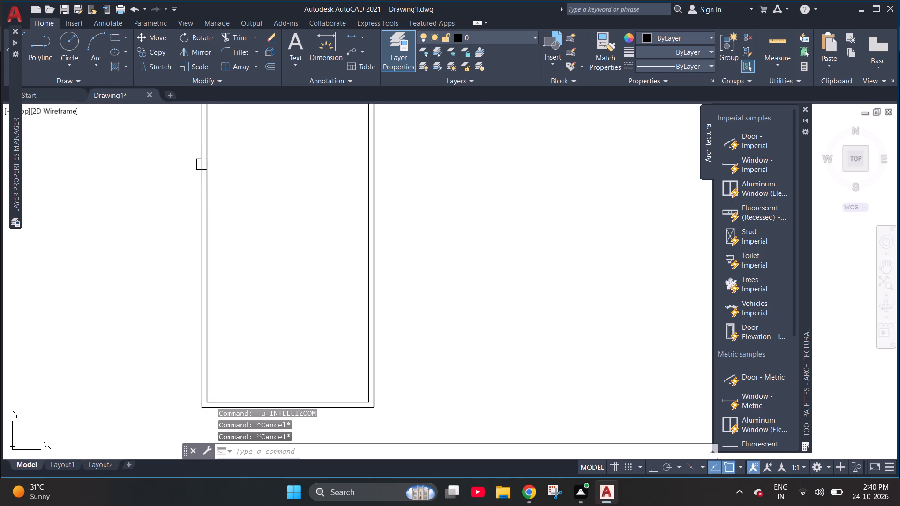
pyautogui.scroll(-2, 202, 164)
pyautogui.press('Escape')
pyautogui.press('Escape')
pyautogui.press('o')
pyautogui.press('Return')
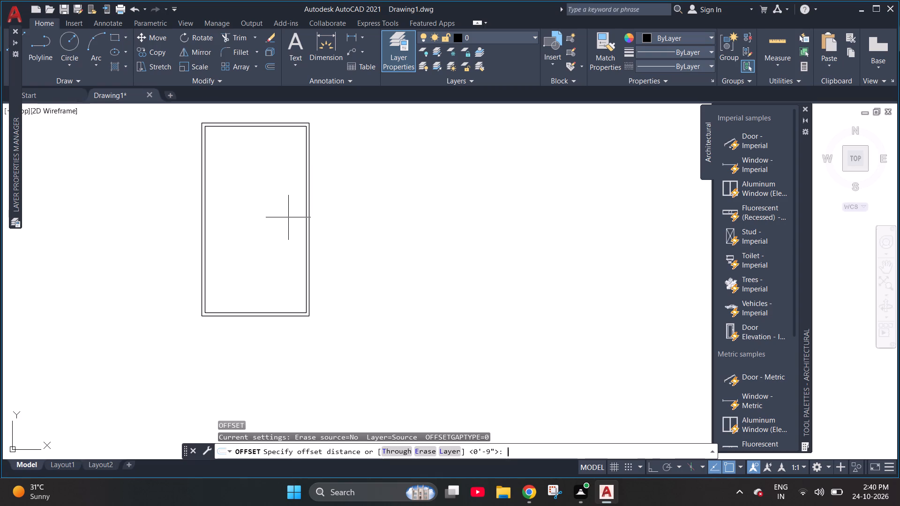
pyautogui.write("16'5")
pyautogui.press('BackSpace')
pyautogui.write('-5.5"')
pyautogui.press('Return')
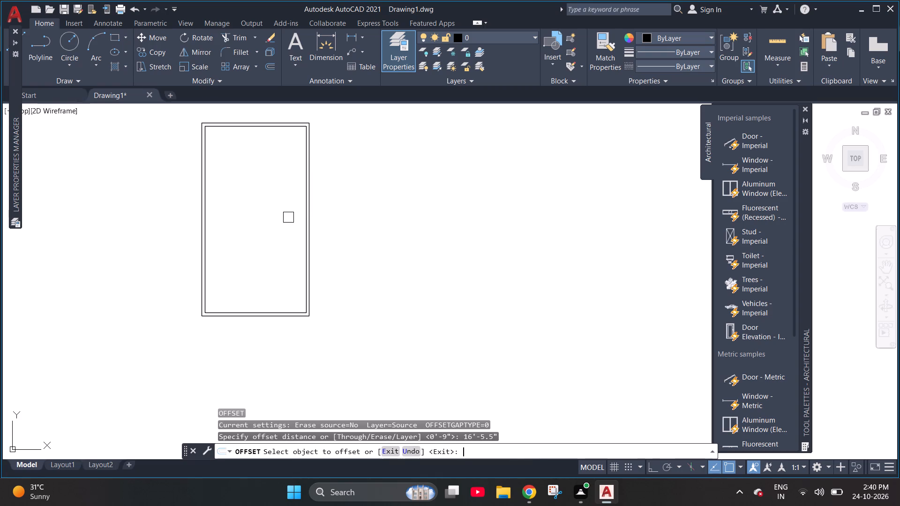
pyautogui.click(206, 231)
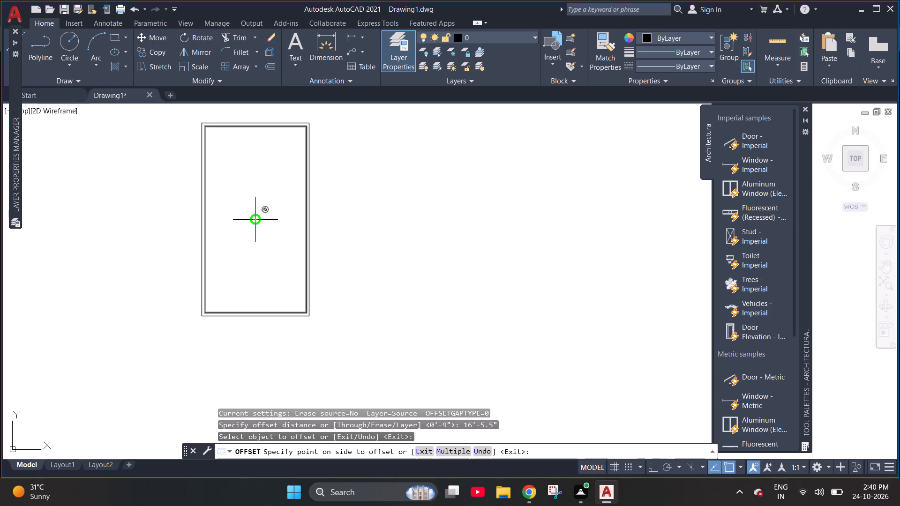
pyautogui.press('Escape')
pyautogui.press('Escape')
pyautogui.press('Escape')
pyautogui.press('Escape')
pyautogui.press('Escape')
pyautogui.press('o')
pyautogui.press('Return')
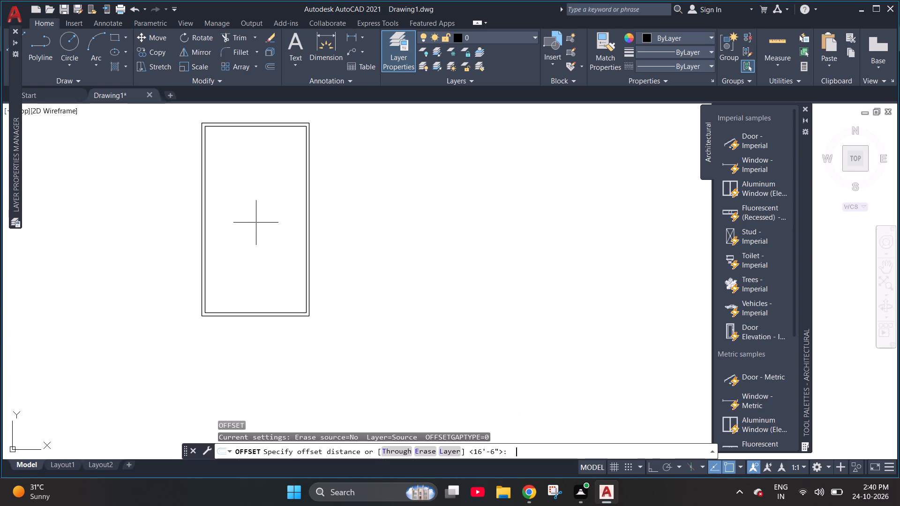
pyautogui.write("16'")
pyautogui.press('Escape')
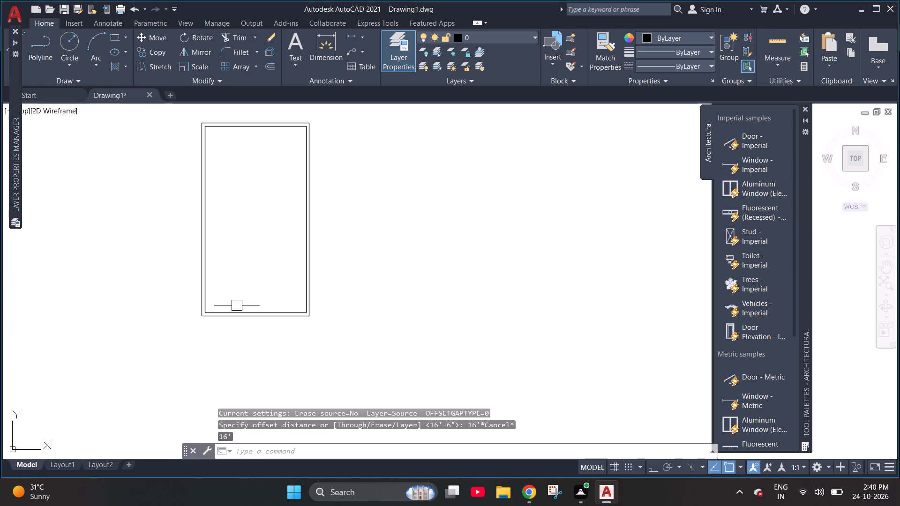
# Explode the inner wall rectangle into separate lines.
pyautogui.click(207, 291)
pyautogui.write('explode')
pyautogui.press('Return')
pyautogui.press('Escape')
pyautogui.press('Escape')
pyautogui.press('Escape')
# Offset the left inner wall line 16'-5.5" into the room to form one face of a vertical partition.
pyautogui.press('o')
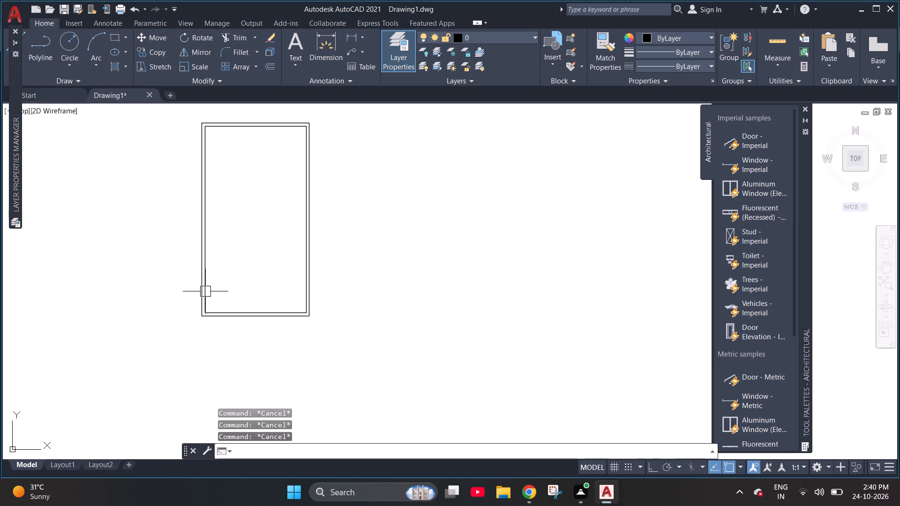
pyautogui.press('Return')
pyautogui.write('16')
pyautogui.write('\'-5.5"')
pyautogui.press('Return')
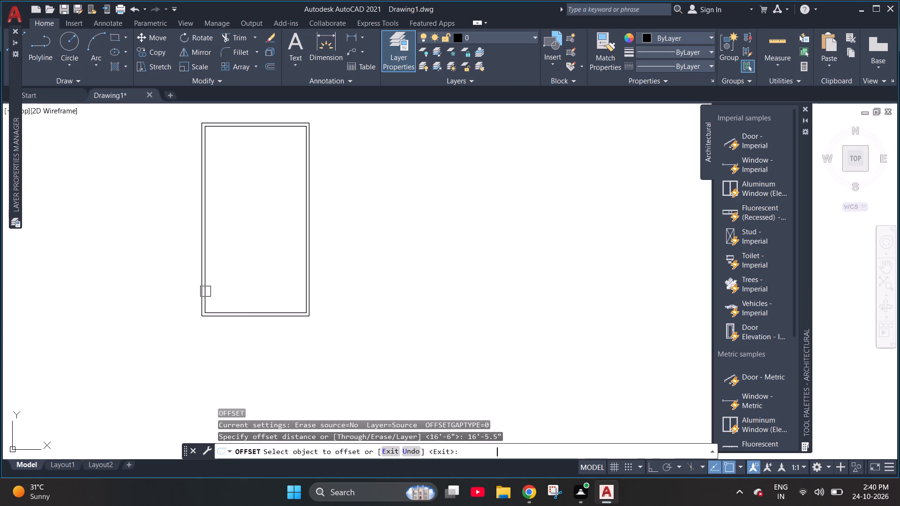
pyautogui.click(210, 206)
pyautogui.click(244, 206)
pyautogui.press('Escape')
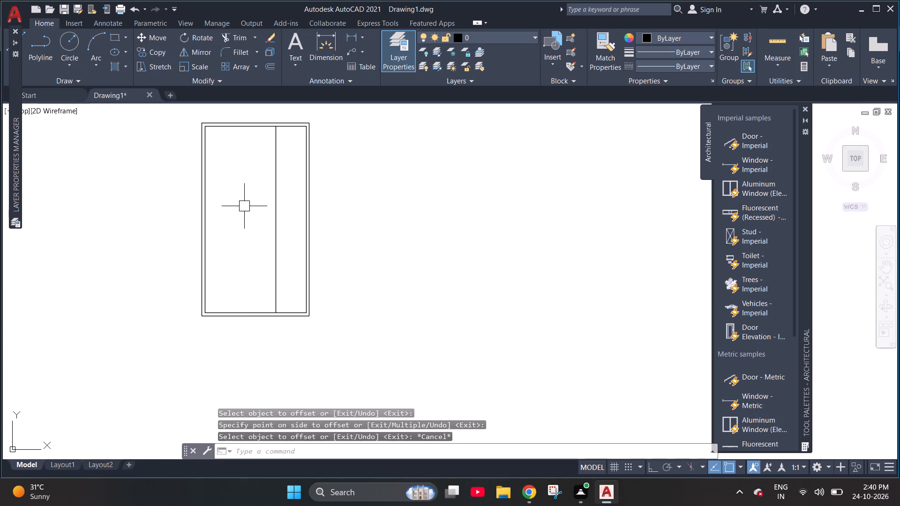
pyautogui.press('Escape')
pyautogui.press('Escape')
# Offset the vertical partition line 9" toward the right outer wall to form the partition's second face.
pyautogui.press('o')
pyautogui.press('Return')
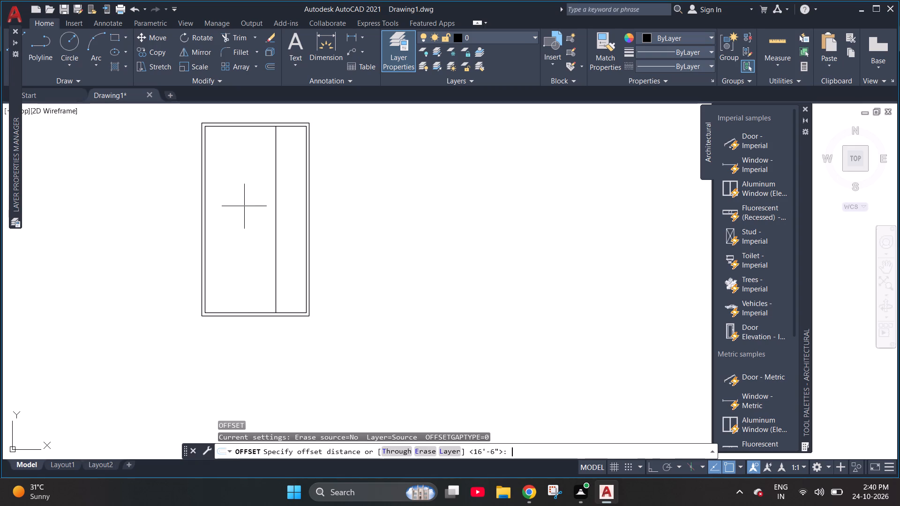
pyautogui.write('9"')
pyautogui.press('Return')
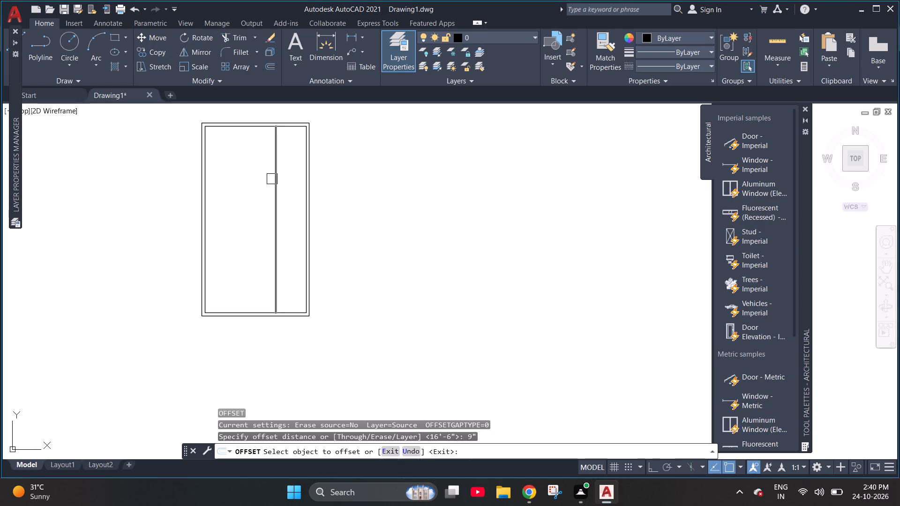
pyautogui.click(272, 179)
pyautogui.click(296, 176)
pyautogui.press('Escape')
pyautogui.press('Escape')
# Offset the top inner wall line 4' downward into the plan to start a horizontal partition.
pyautogui.scroll(3, 213, 113)
pyautogui.scroll(-1, 223, 128)
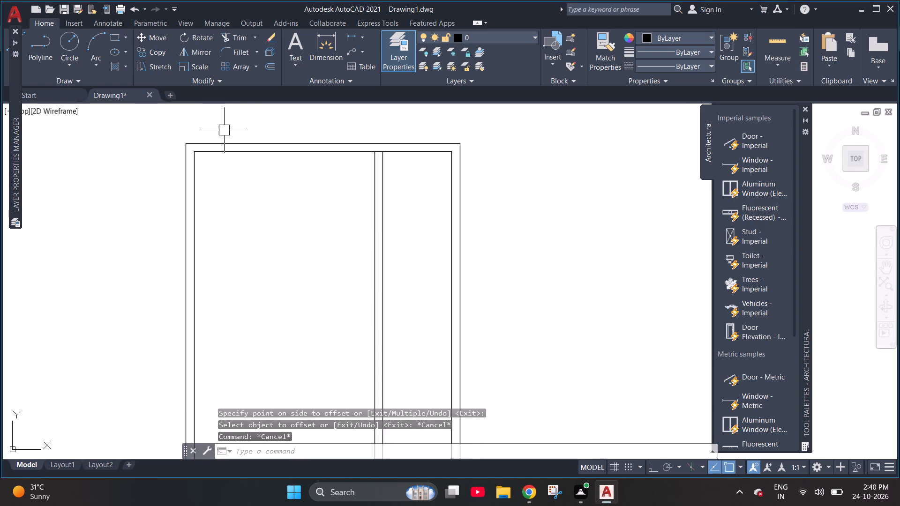
pyautogui.press('Escape')
pyautogui.press('Escape')
pyautogui.press('o')
pyautogui.press('Return')
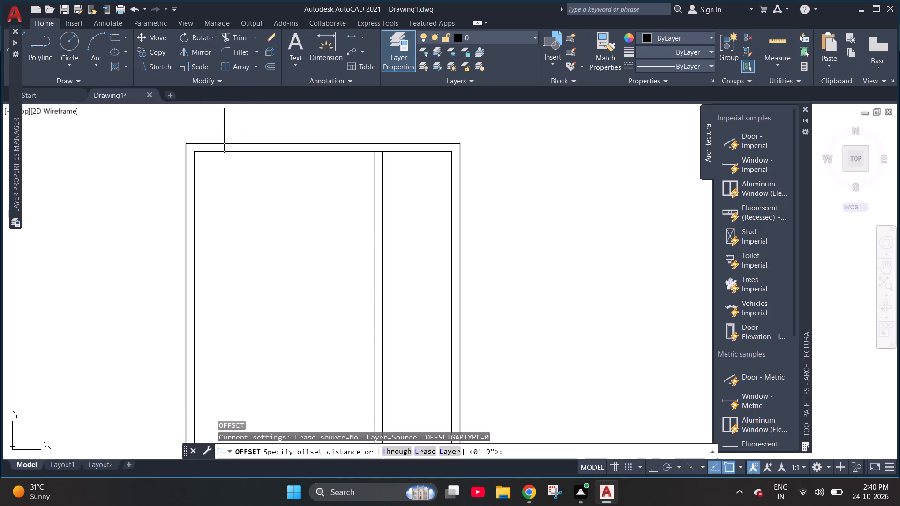
pyautogui.press('4')
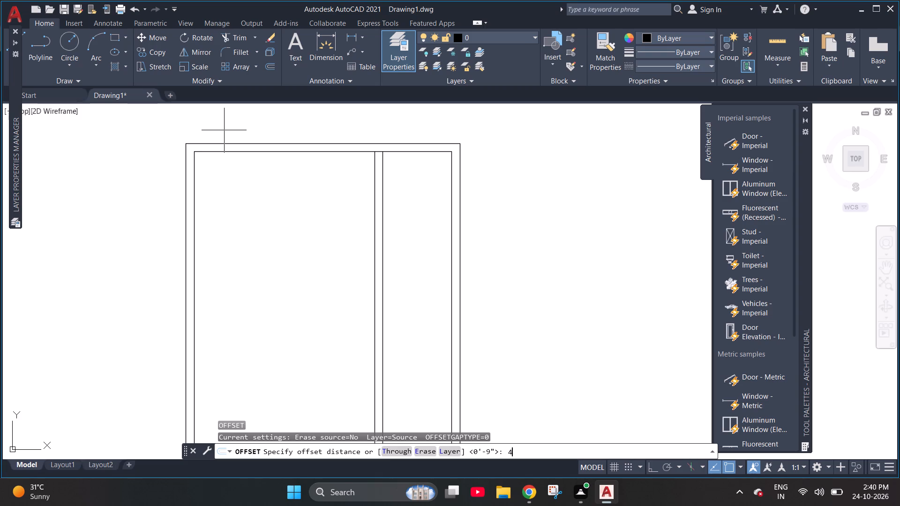
pyautogui.press("'")
pyautogui.press('Return')
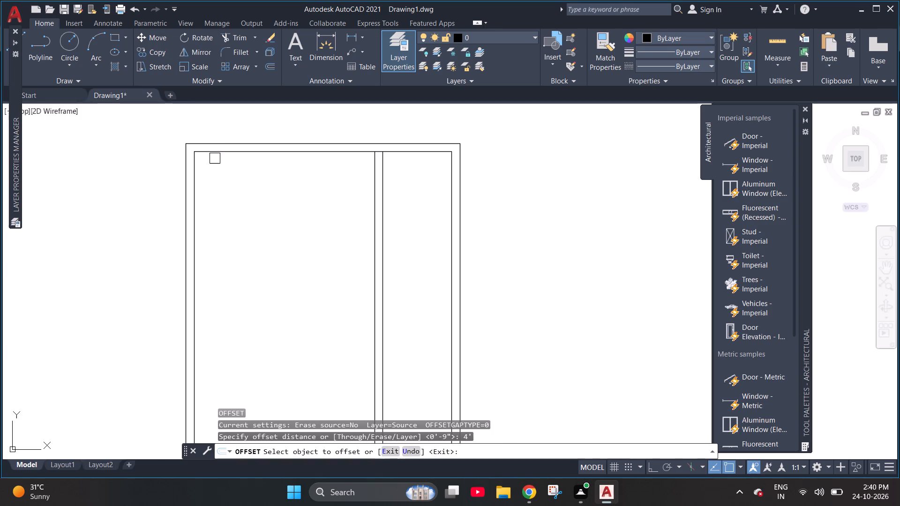
pyautogui.moveTo(217, 152); pyautogui.dragTo(214, 156)
pyautogui.click(212, 193)
pyautogui.press('Escape')
pyautogui.press('Escape')
pyautogui.press('Escape')
# Offset the horizontal partition line 9" downward to form the partition's second face.
pyautogui.press('o')
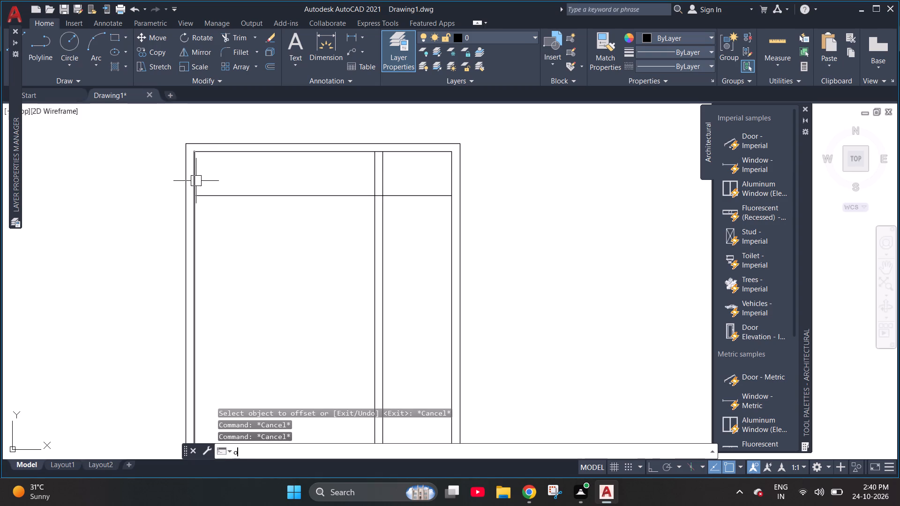
pyautogui.press('Return')
pyautogui.press('4')
pyautogui.press('BackSpace')
pyautogui.write('9"')
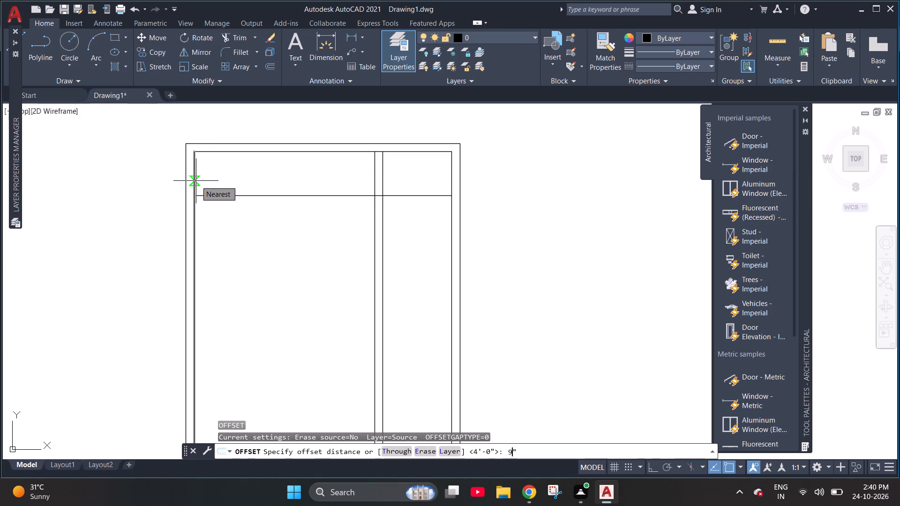
pyautogui.press('Return')
pyautogui.click(292, 195)
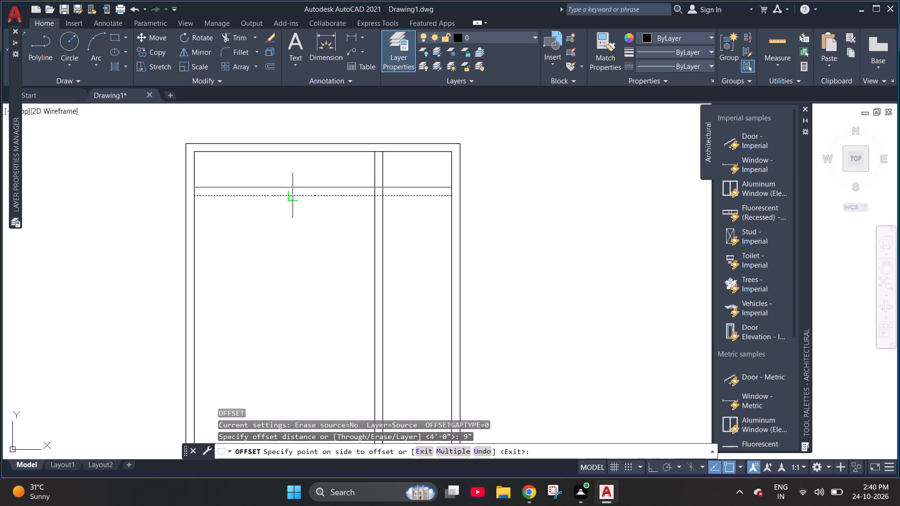
pyautogui.click(296, 224)
pyautogui.press('Escape')
pyautogui.press('Escape')
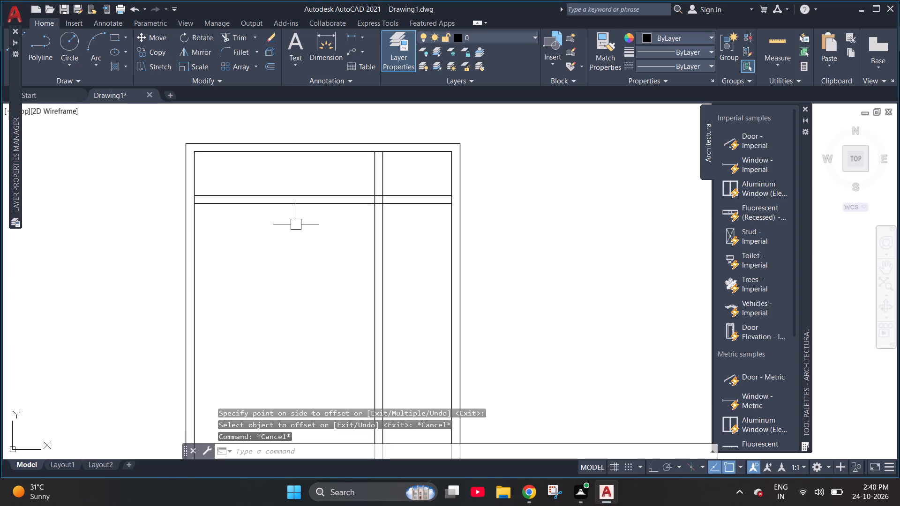
# Trim both faces of the vertical partition below the horizontal partition, keeping only the stretch in the top strip.
pyautogui.scroll(-1, 349, 199)
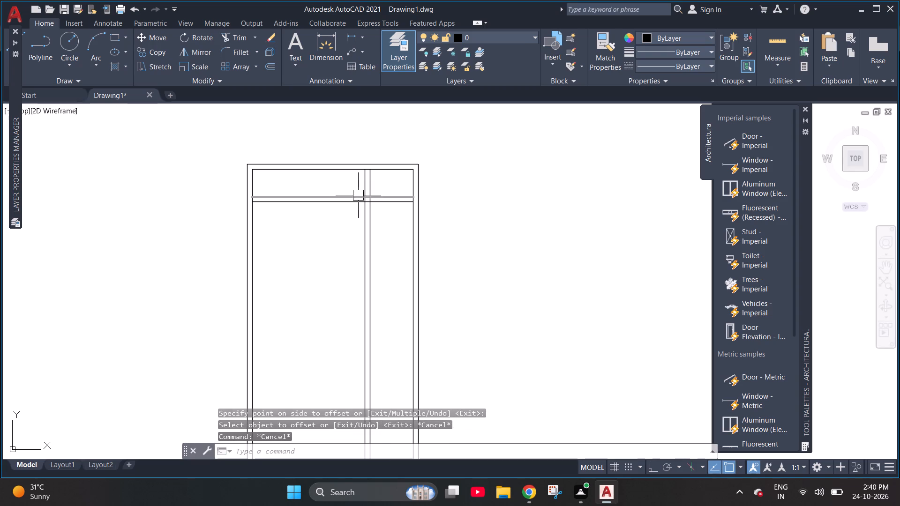
pyautogui.write('tr')
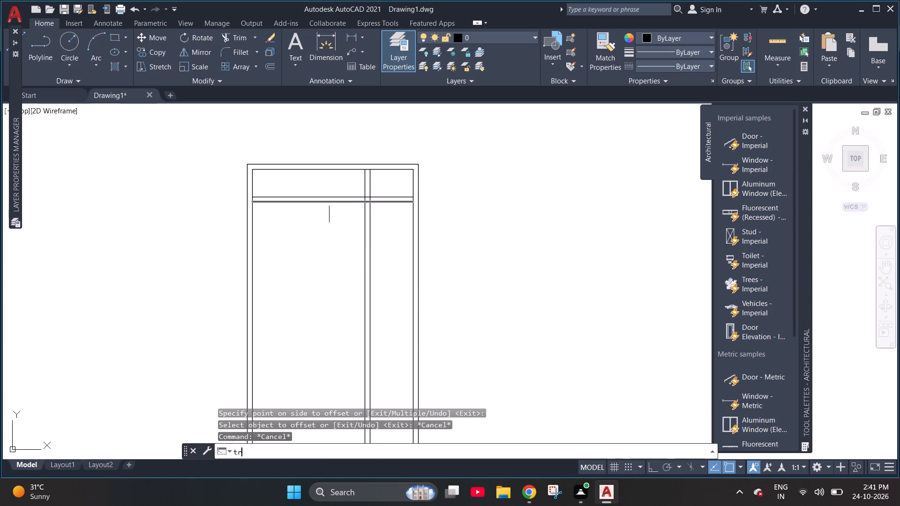
pyautogui.press('Return')
pyautogui.click(346, 271)
pyautogui.click(378, 264)
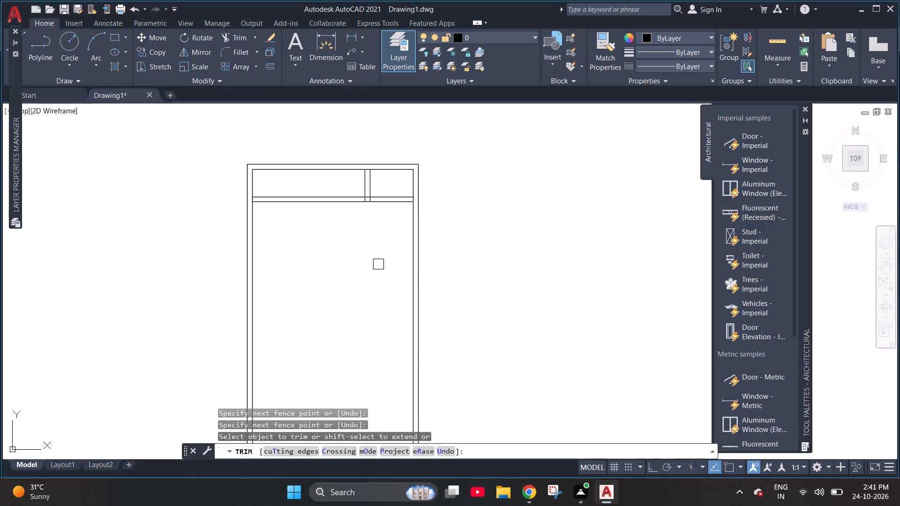
pyautogui.press('Escape')
pyautogui.press('Escape')
pyautogui.press('Escape')
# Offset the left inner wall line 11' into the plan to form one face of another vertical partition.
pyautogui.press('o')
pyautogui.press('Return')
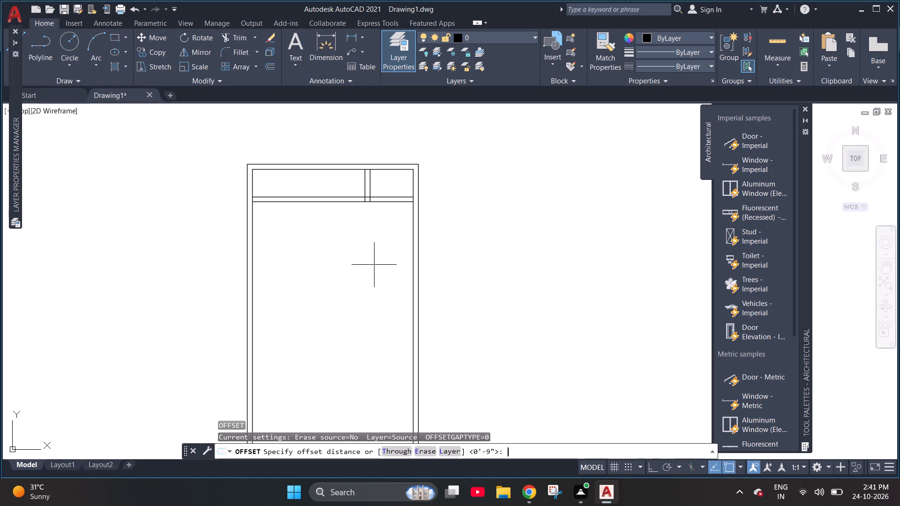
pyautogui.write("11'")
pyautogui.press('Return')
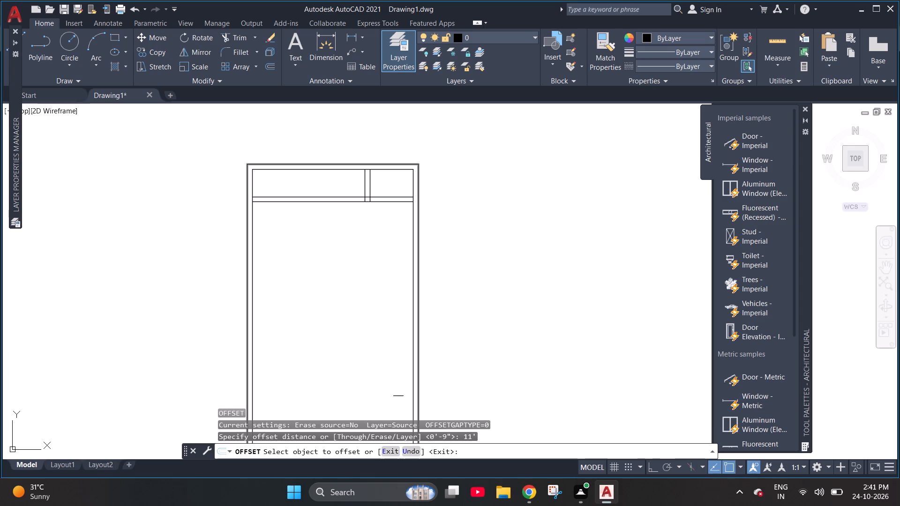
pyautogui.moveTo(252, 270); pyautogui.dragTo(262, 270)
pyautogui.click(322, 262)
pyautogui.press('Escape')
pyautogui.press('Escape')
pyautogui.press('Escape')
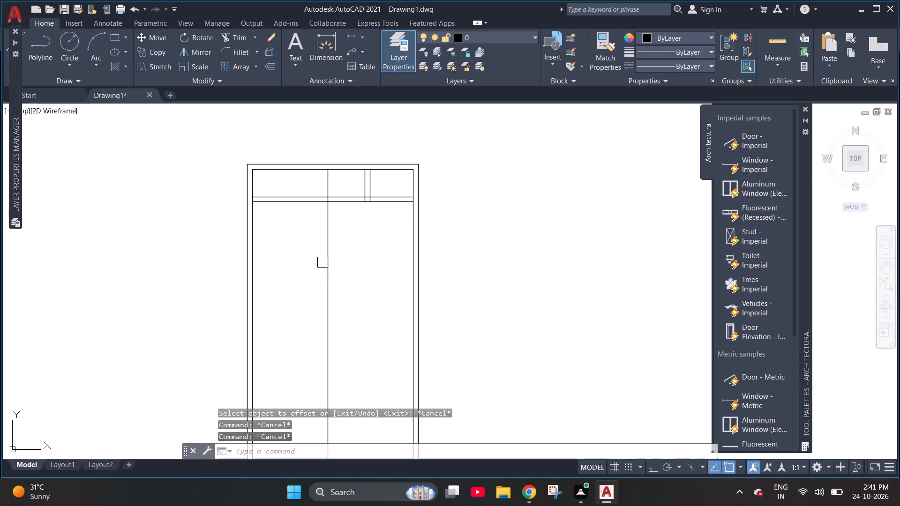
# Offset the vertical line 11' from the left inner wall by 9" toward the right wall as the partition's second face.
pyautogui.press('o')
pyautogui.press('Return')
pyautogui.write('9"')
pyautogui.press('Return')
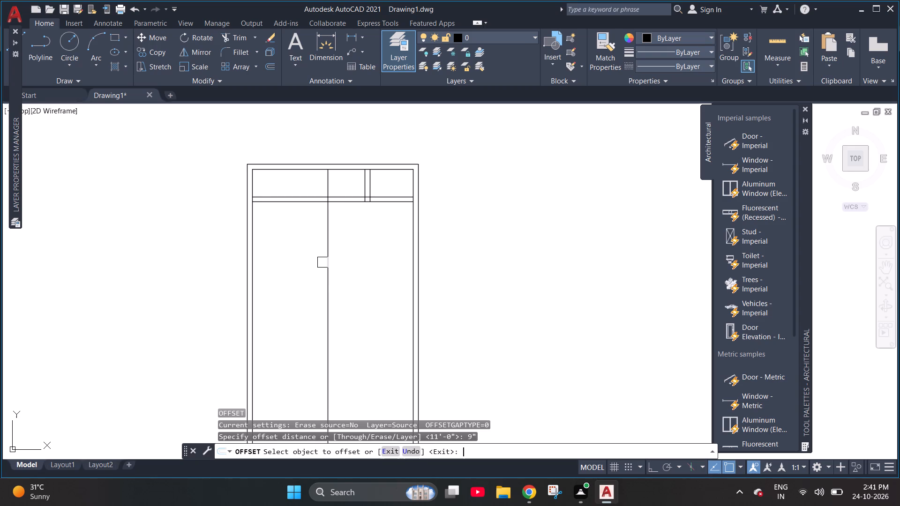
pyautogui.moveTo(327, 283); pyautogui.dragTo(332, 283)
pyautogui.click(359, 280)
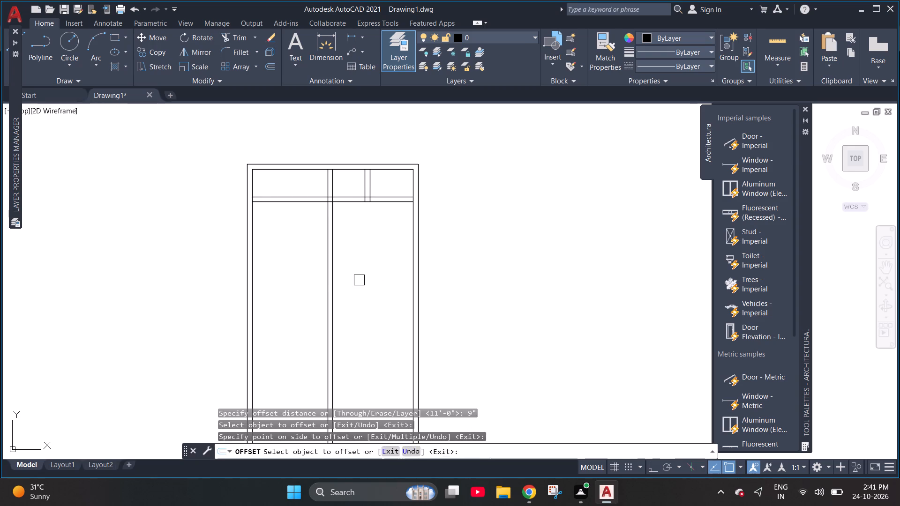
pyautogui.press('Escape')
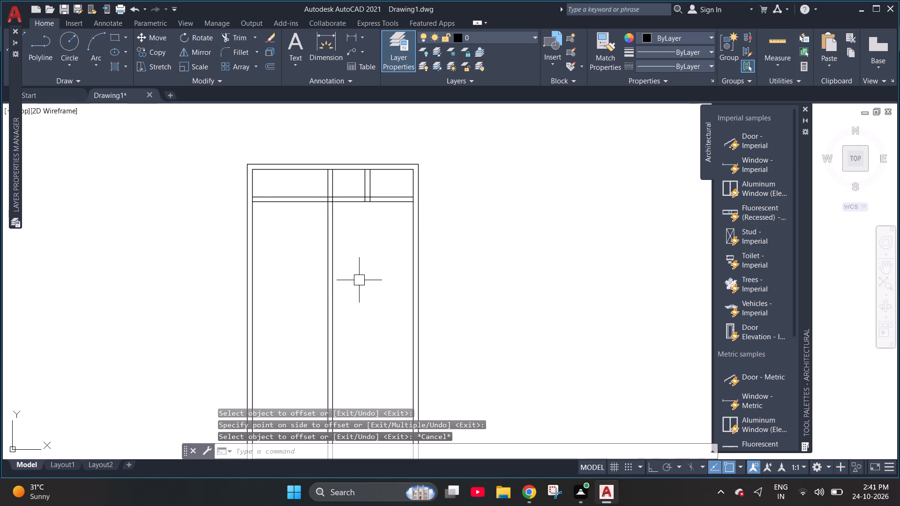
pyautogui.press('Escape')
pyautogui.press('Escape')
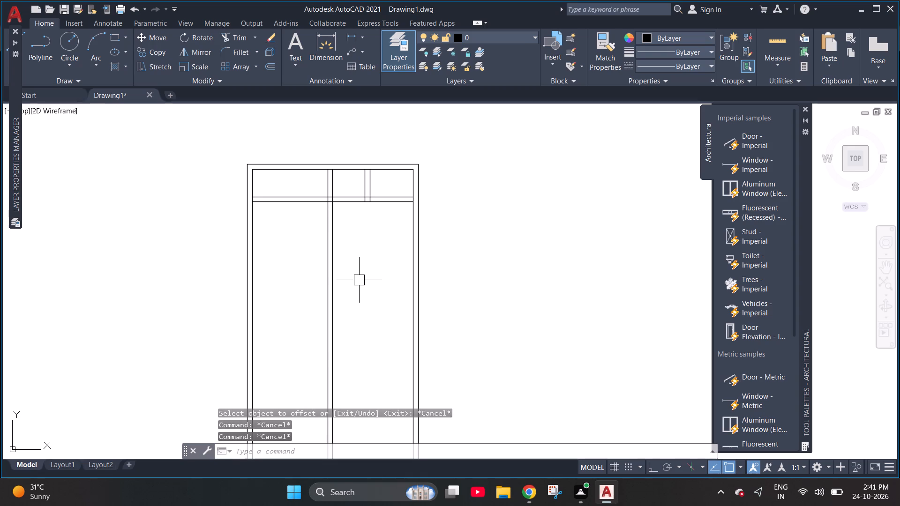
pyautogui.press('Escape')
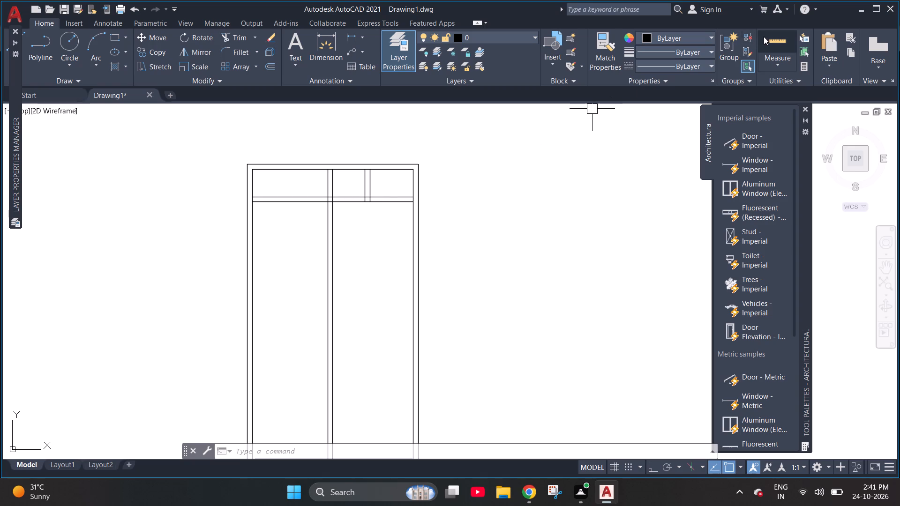
# Measure the clear width between the new vertical partition and the right inner wall below the horizontal partition.
pyautogui.moveTo(771, 38); pyautogui.dragTo(763, 39)
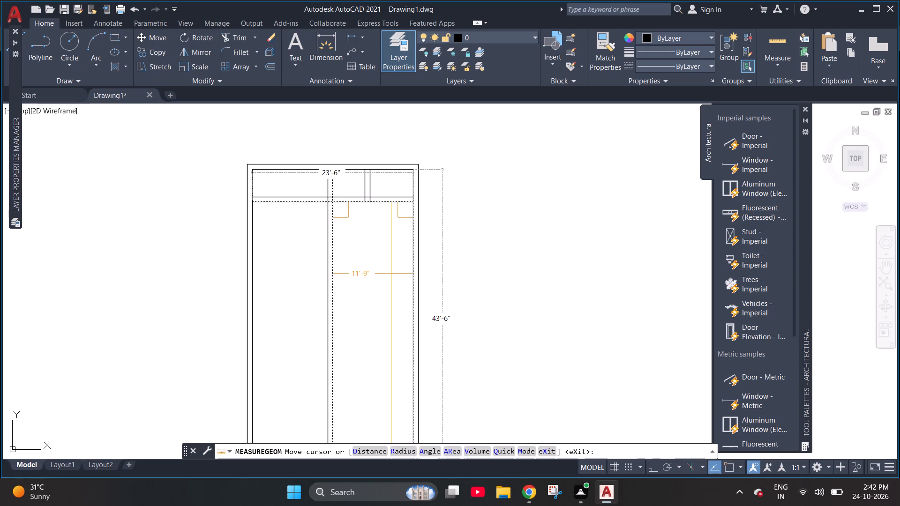
pyautogui.press('`')
pyautogui.press('Escape')
pyautogui.press('Escape')
pyautogui.press('Escape')
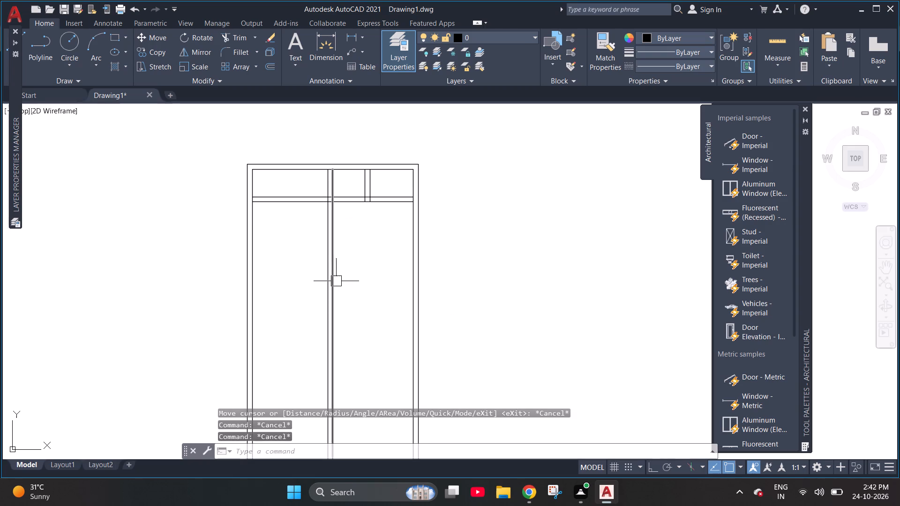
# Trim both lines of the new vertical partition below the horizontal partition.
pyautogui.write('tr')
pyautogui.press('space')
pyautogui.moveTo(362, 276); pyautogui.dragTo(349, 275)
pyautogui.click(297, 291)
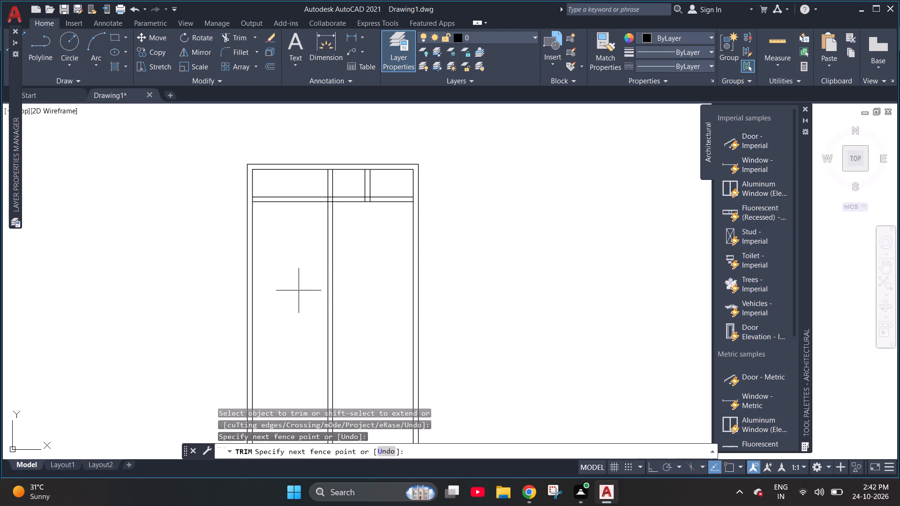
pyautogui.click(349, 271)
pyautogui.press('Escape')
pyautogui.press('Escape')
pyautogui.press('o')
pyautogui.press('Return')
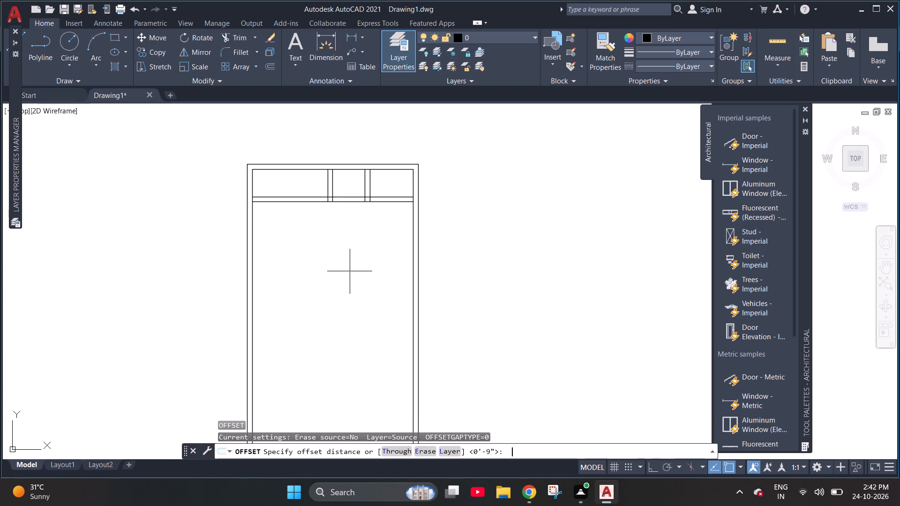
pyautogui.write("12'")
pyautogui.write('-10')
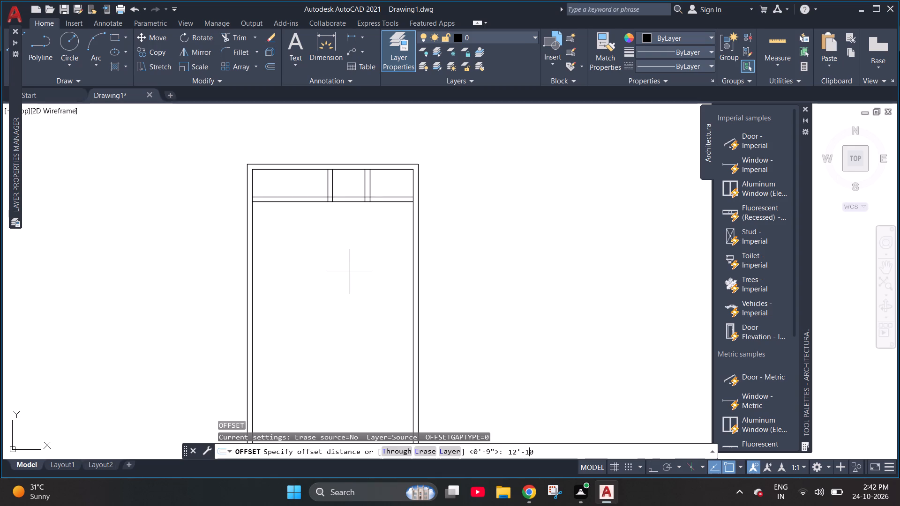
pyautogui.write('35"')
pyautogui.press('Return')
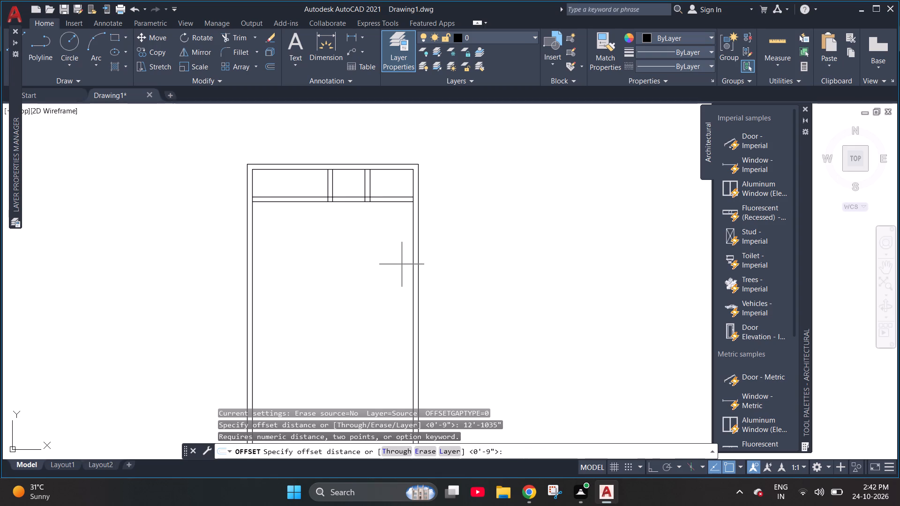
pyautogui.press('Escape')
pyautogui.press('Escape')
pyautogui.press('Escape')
# Offset the right inner wall line 12'-10.5" into the plan to form one face of a full-height vertical partition.
pyautogui.press('o')
pyautogui.press('Return')
pyautogui.write('12')
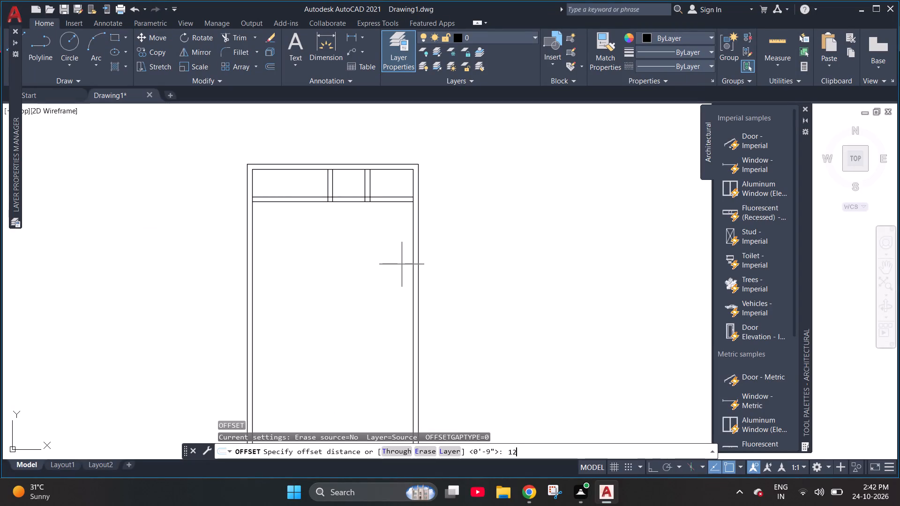
pyautogui.write("'-")
pyautogui.write('10.5')
pyautogui.hotkey('shift', '"')
pyautogui.press('Return')
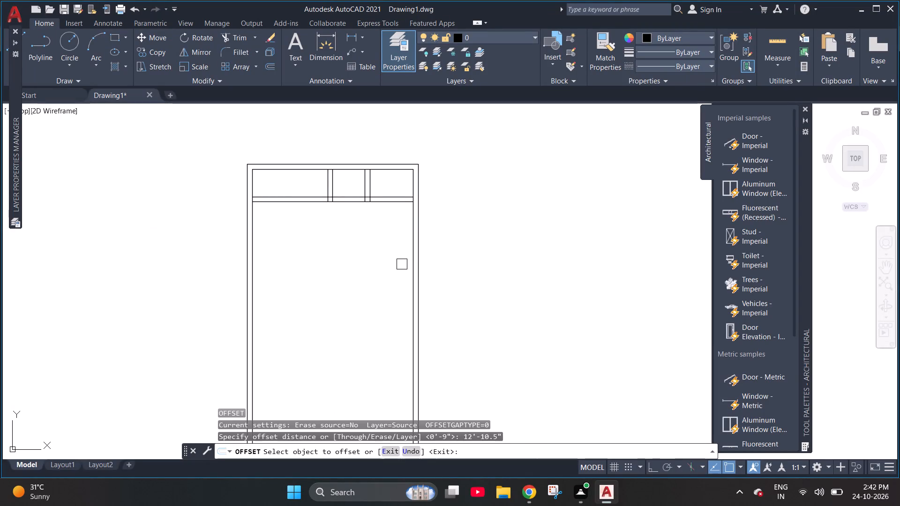
pyautogui.moveTo(411, 230); pyautogui.dragTo(405, 229)
pyautogui.click(304, 262)
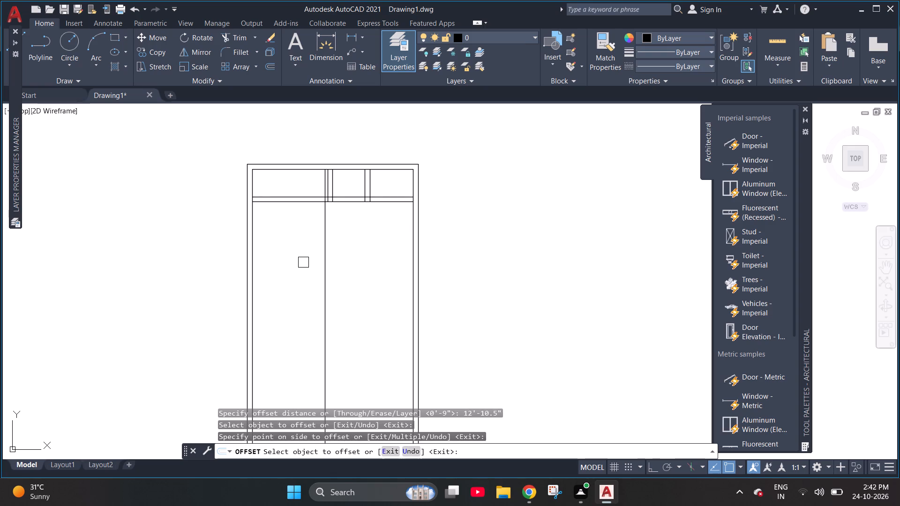
pyautogui.press('Escape')
pyautogui.press('Escape')
pyautogui.press('Escape')
pyautogui.press('Escape')
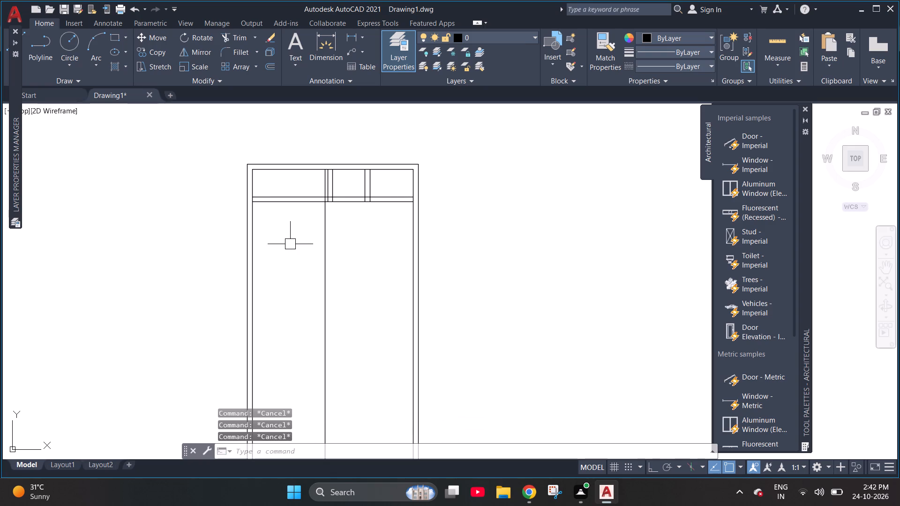
# Offset the full-height vertical partition line 9" toward the left outer wall to form the partition's second face.
pyautogui.press('o')
pyautogui.press('Return')
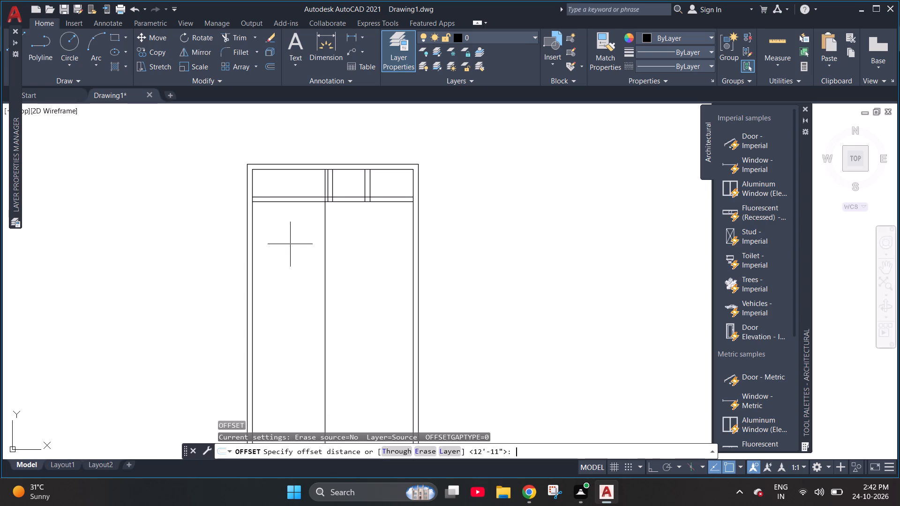
pyautogui.write('9"')
pyautogui.press('Return')
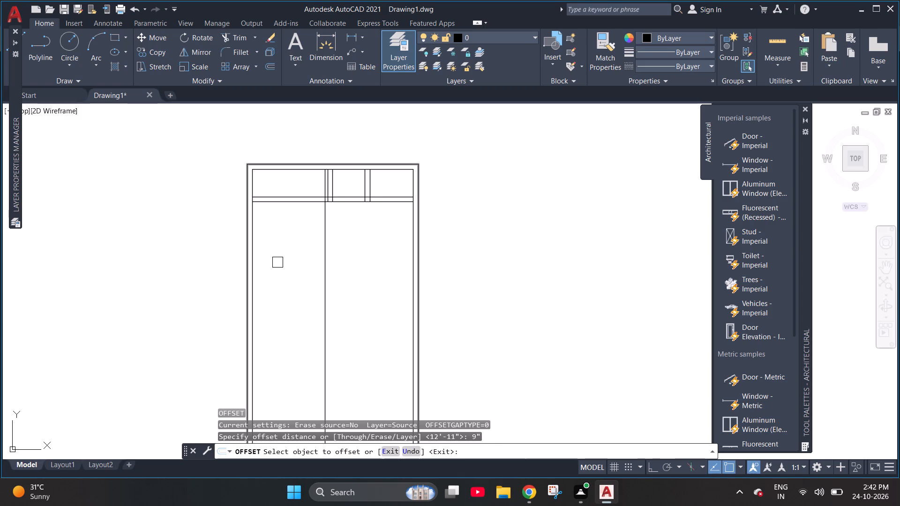
pyautogui.moveTo(326, 252); pyautogui.dragTo(321, 253)
pyautogui.click(318, 253)
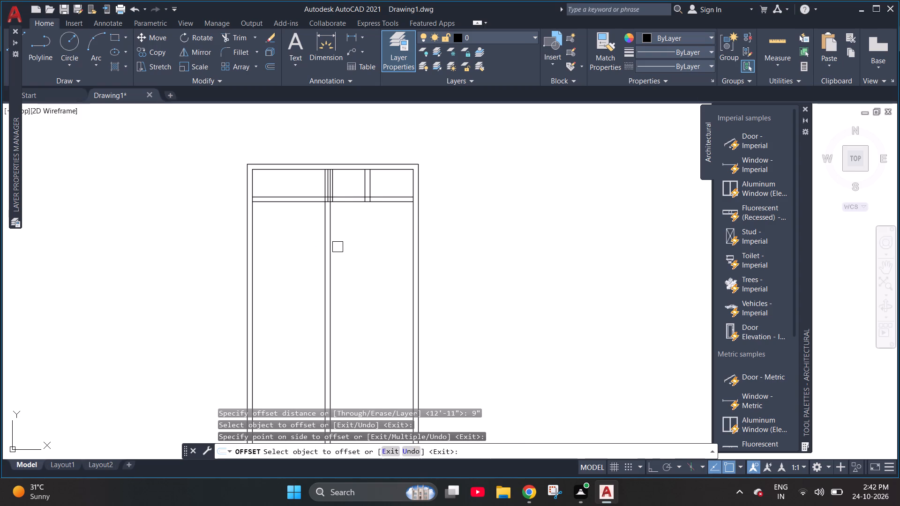
pyautogui.hotkey('ctrl', 'z')
pyautogui.moveTo(328, 249); pyautogui.dragTo(323, 256)
pyautogui.click(305, 270)
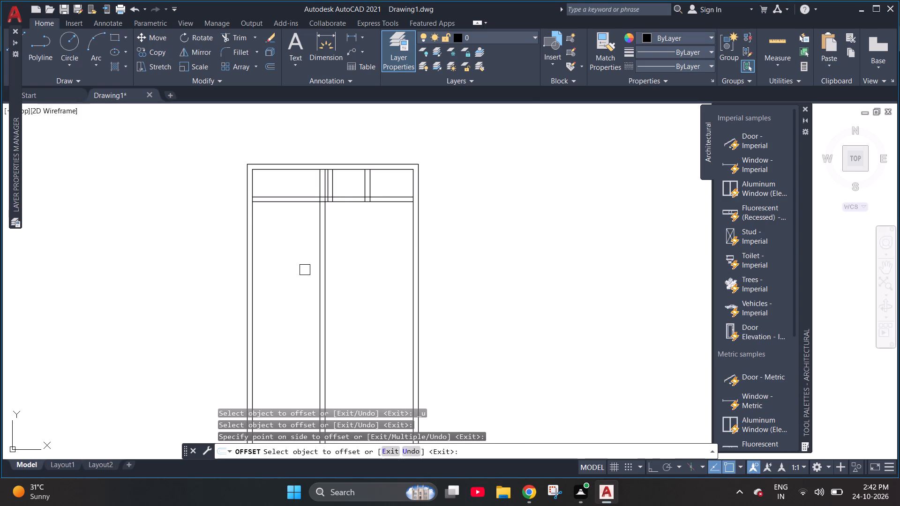
# Measure the clear width between the left inner wall and the full-height partition below the horizontal partition.
pyautogui.click(770, 39)
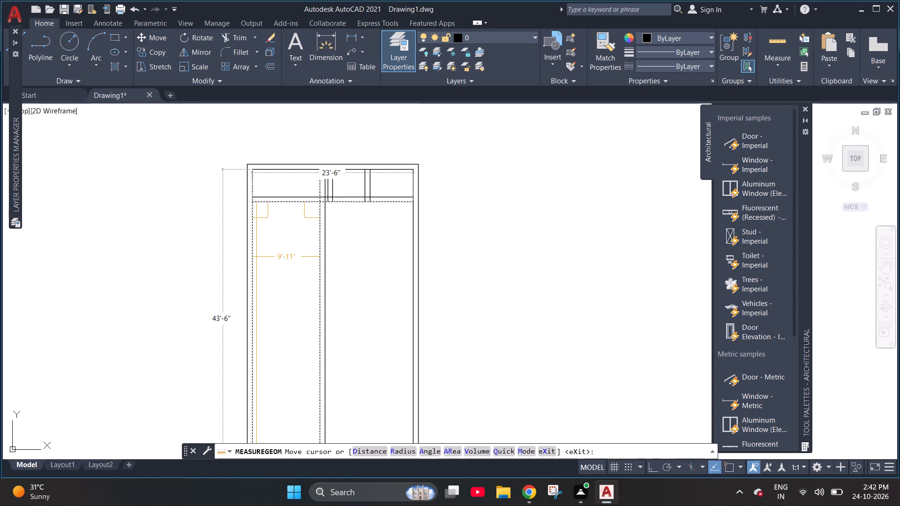
pyautogui.press('Escape')
pyautogui.press('Escape')
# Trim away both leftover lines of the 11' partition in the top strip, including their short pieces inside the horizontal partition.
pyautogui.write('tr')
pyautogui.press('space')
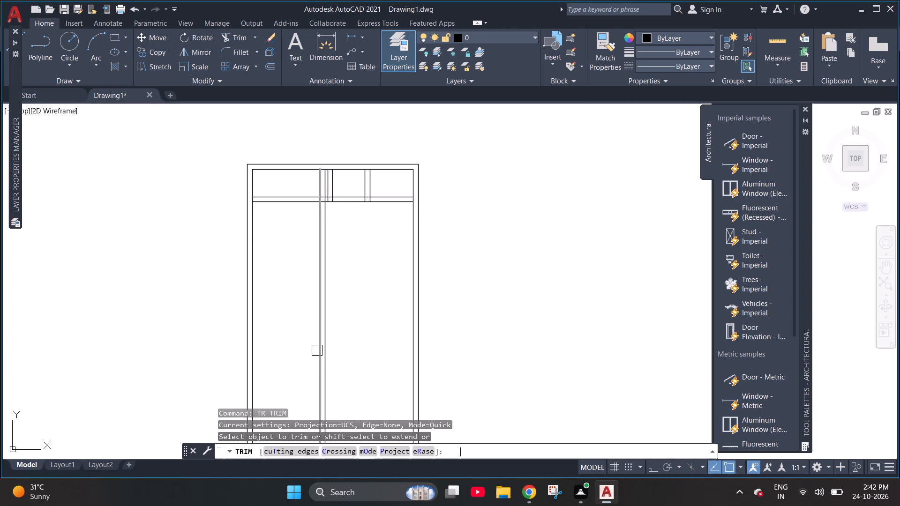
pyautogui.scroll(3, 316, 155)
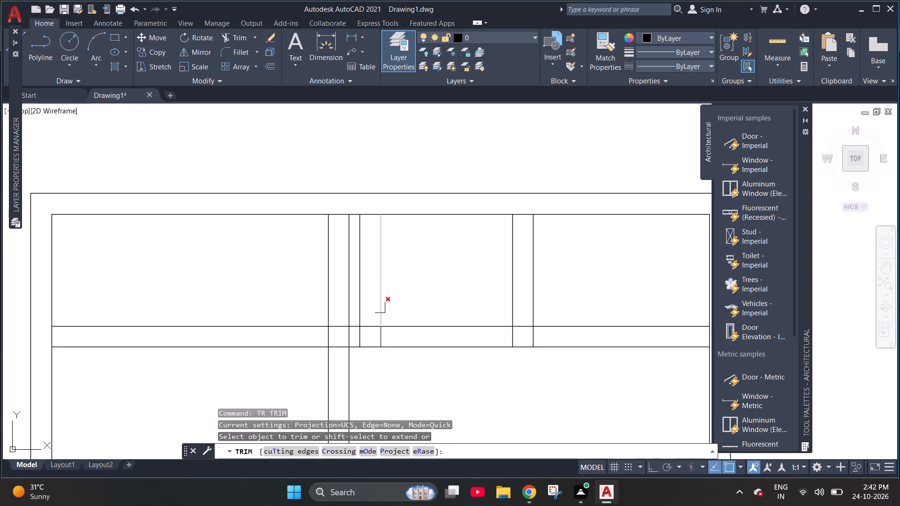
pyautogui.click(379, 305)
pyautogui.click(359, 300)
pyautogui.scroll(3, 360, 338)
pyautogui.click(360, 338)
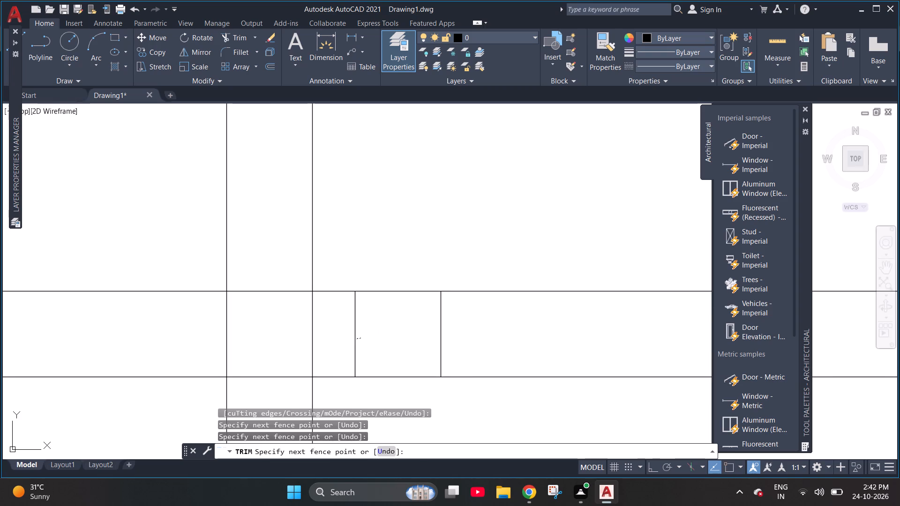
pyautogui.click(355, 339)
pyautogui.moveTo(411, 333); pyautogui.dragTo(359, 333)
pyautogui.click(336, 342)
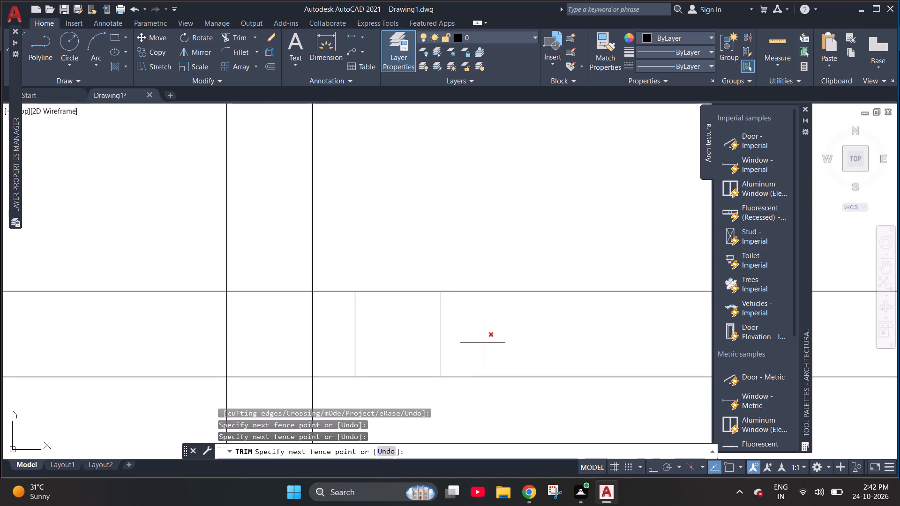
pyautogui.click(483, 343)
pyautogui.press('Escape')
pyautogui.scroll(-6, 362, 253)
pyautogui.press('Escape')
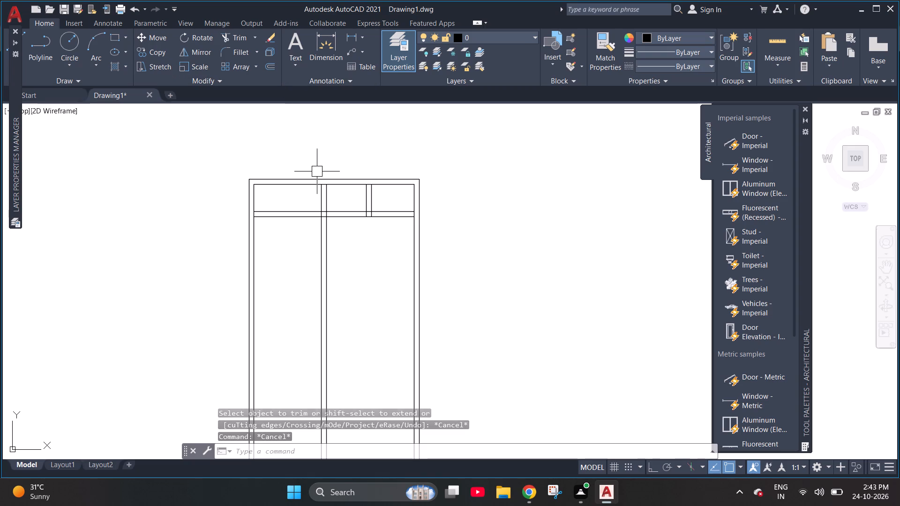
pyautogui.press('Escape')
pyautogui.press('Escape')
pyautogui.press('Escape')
# Offset the lower line of the upper horizontal partition 11' downward to form one face of a second horizontal partition.
pyautogui.press('o')
pyautogui.press('Return')
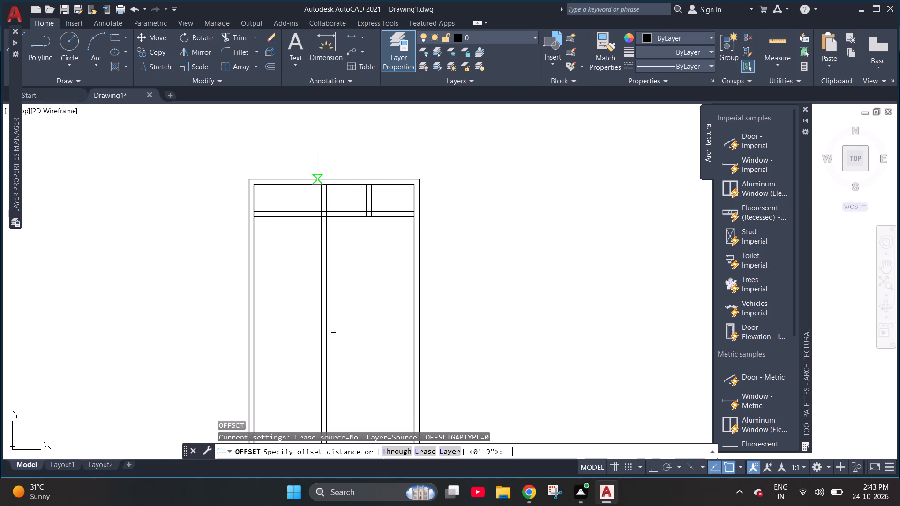
pyautogui.write("11'")
pyautogui.press('Return')
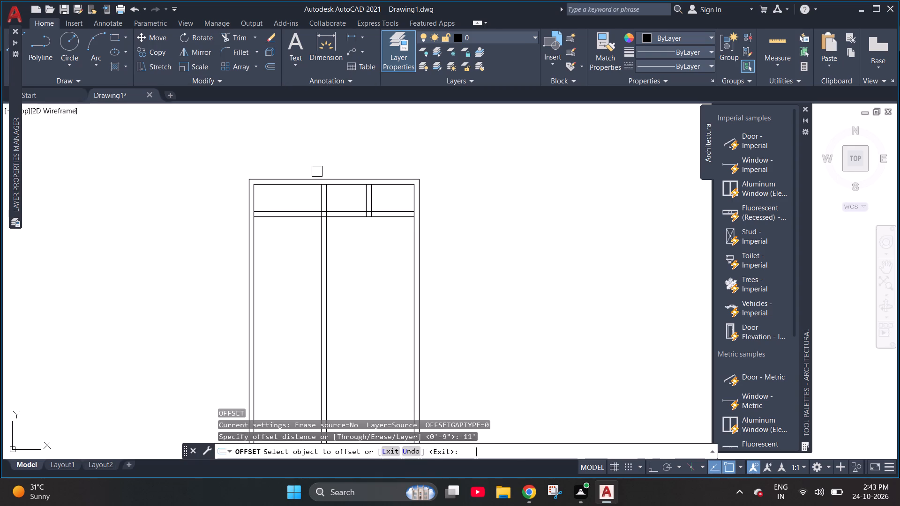
pyautogui.click(341, 217)
pyautogui.click(341, 294)
pyautogui.press('Escape')
pyautogui.press('Escape')
pyautogui.press('Escape')
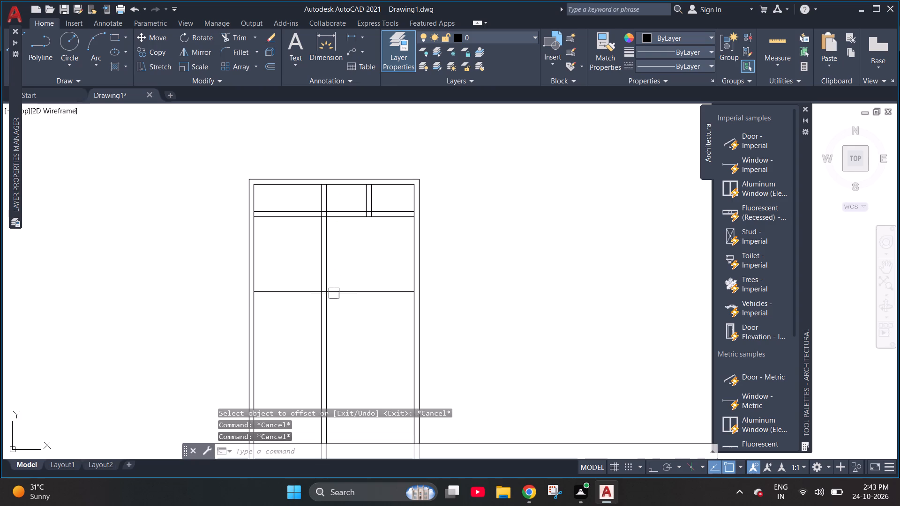
# Offset the new full-width horizontal line 9" downward to form the second face of the lower horizontal partition.
pyautogui.press('o')
pyautogui.press('Return')
pyautogui.write('9"')
pyautogui.press('Return')
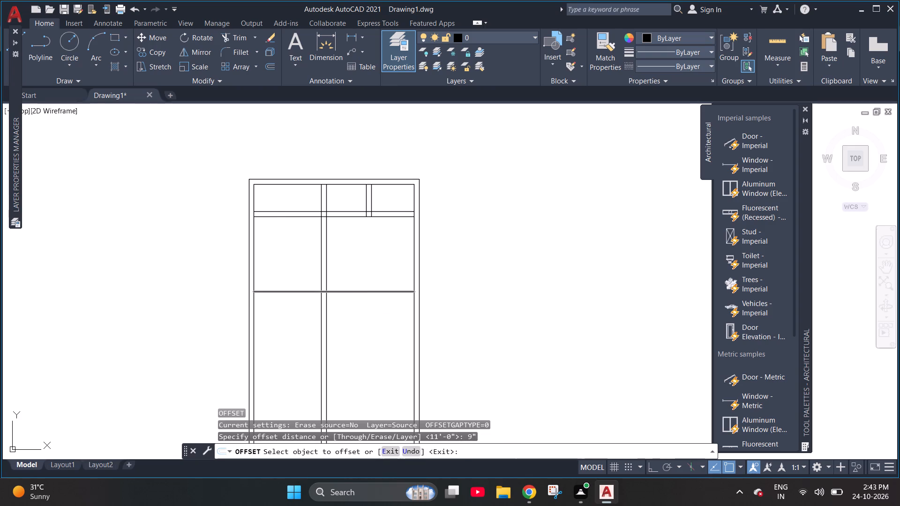
pyautogui.click(361, 291)
pyautogui.click(352, 361)
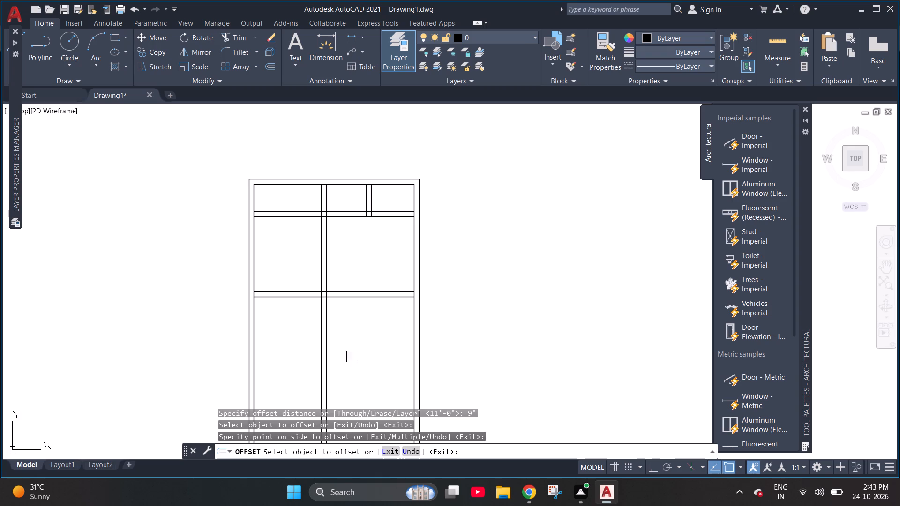
pyautogui.press('Escape')
pyautogui.press('Escape')
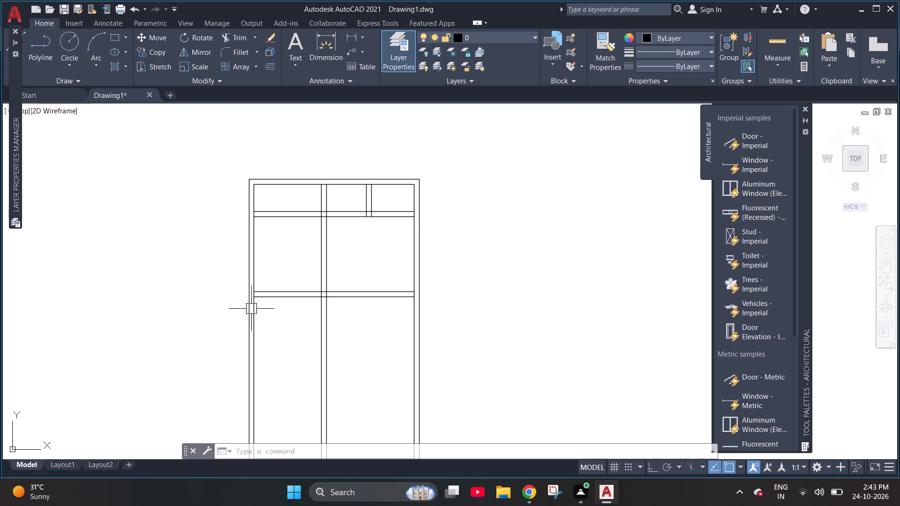
# Maximize the application window.
pyautogui.click(876, 7)
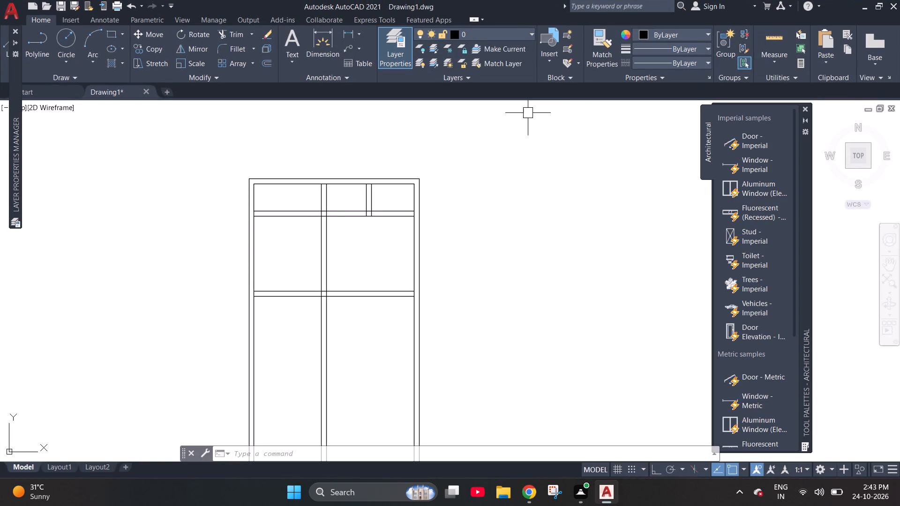
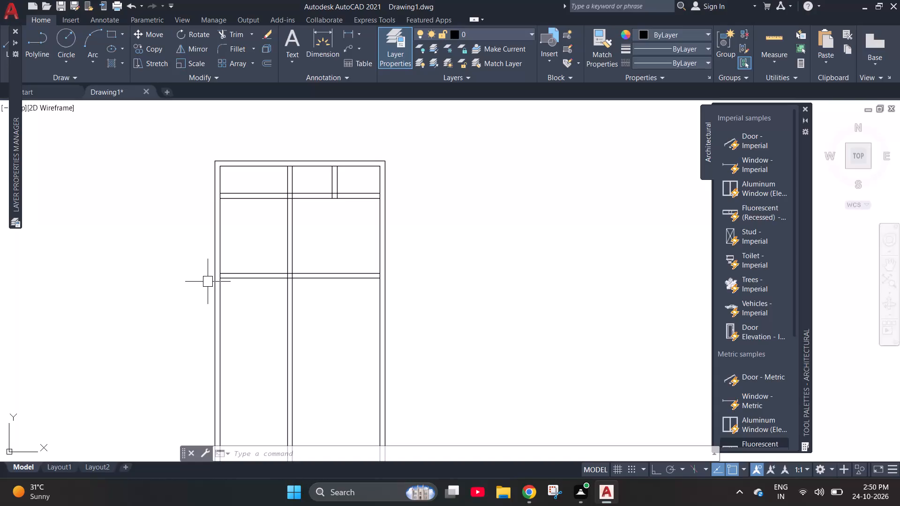
# Offset the lower line of the second horizontal partition 10' downward to form one face of a third horizontal partition.
pyautogui.press('Escape')
pyautogui.press('Escape')
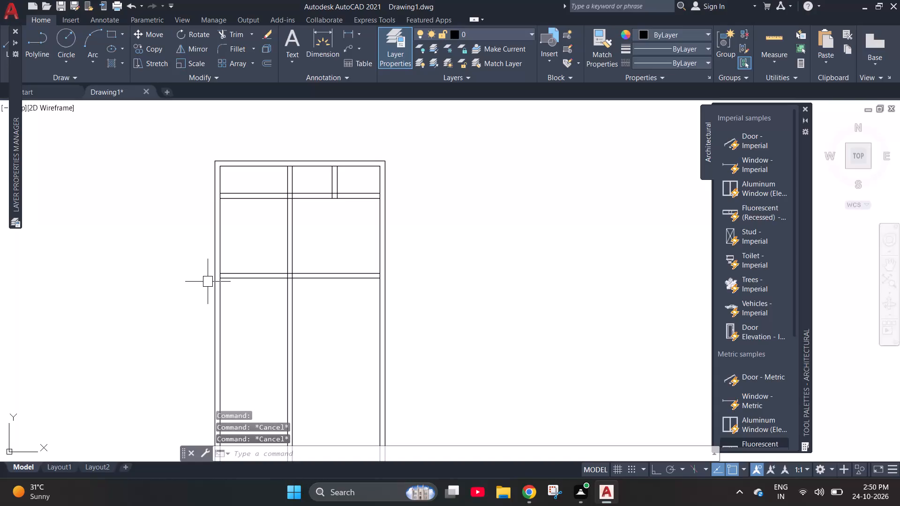
pyautogui.press('o')
pyautogui.press('Return')
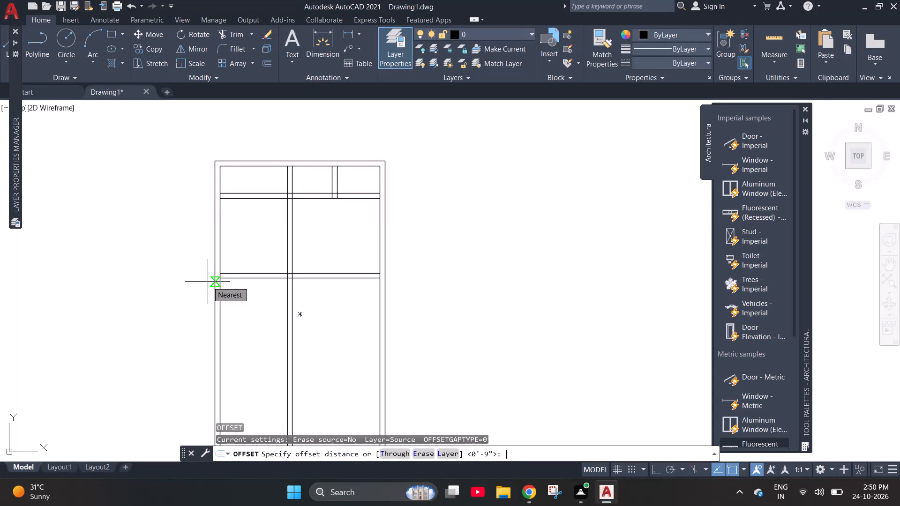
pyautogui.write("10'")
pyautogui.press('Return')
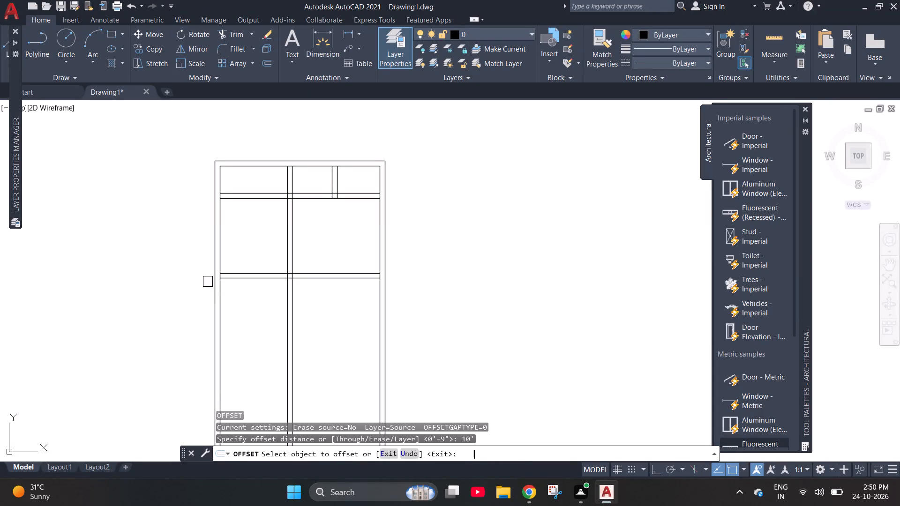
pyautogui.scroll(-1, 251, 272)
pyautogui.scroll(3, 277, 277)
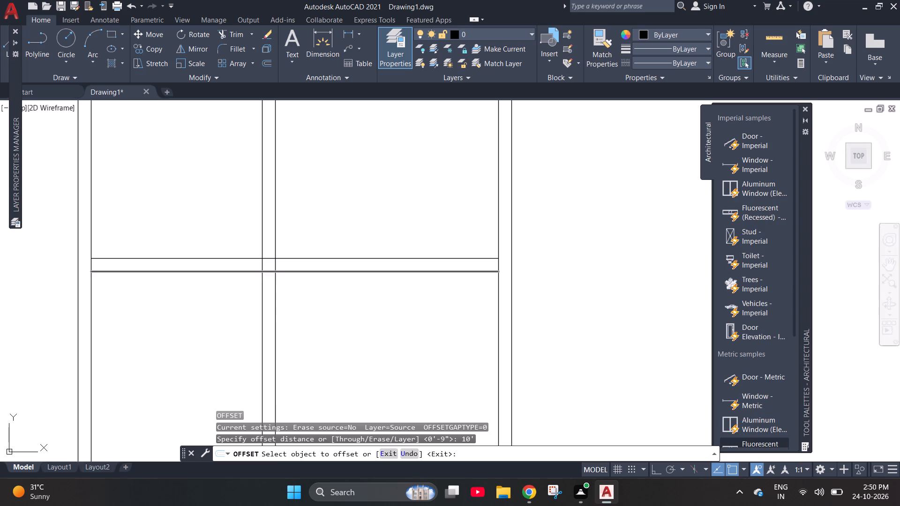
pyautogui.click(296, 270)
pyautogui.scroll(-3, 281, 245)
pyautogui.click(297, 328)
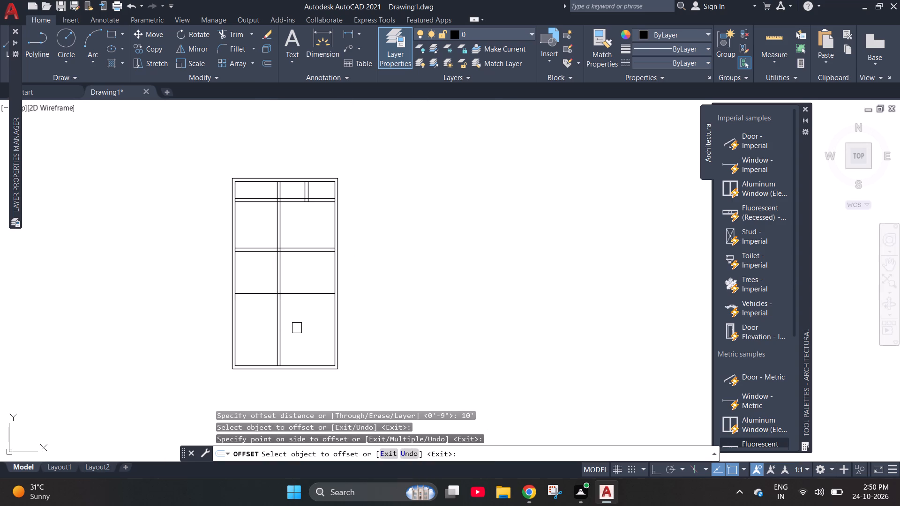
pyautogui.press('Escape')
pyautogui.press('Escape')
# Offset the new full-width horizontal line 9" downward to form the second face of the third horizontal partition.
pyautogui.press('o')
pyautogui.press('Return')
pyautogui.write('9"')
pyautogui.press('Return')
pyautogui.click(303, 293)
pyautogui.click(292, 314)
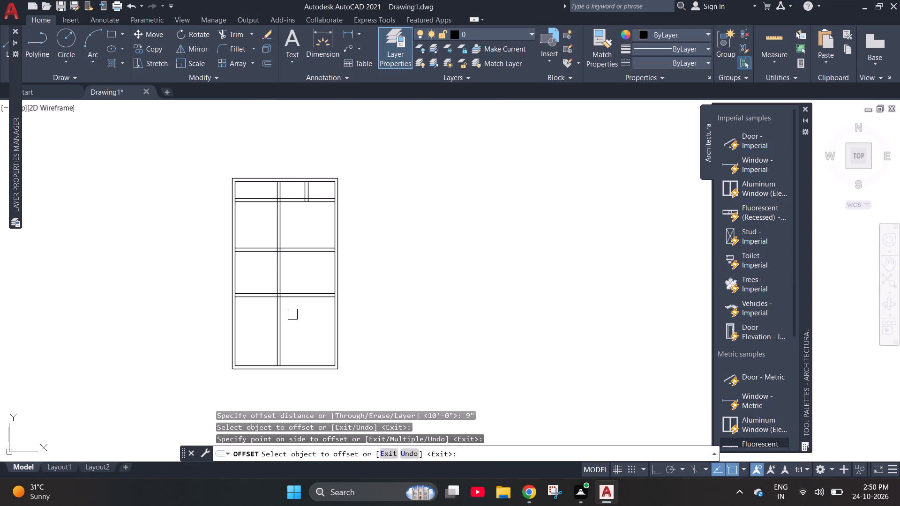
pyautogui.press('Escape')
pyautogui.press('Escape')
# Offset the inner line of the right outer wall 8' inward to form one face of a new vertical partition.
pyautogui.press('o')
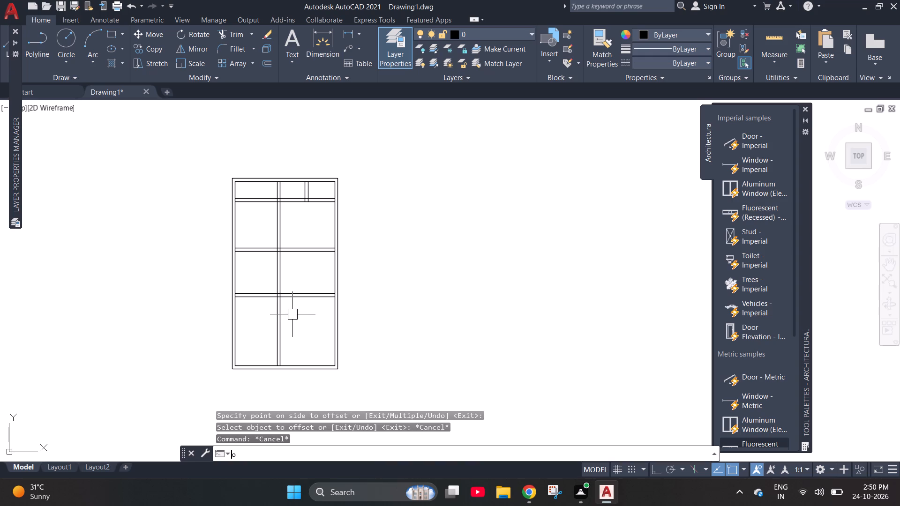
pyautogui.press('Return')
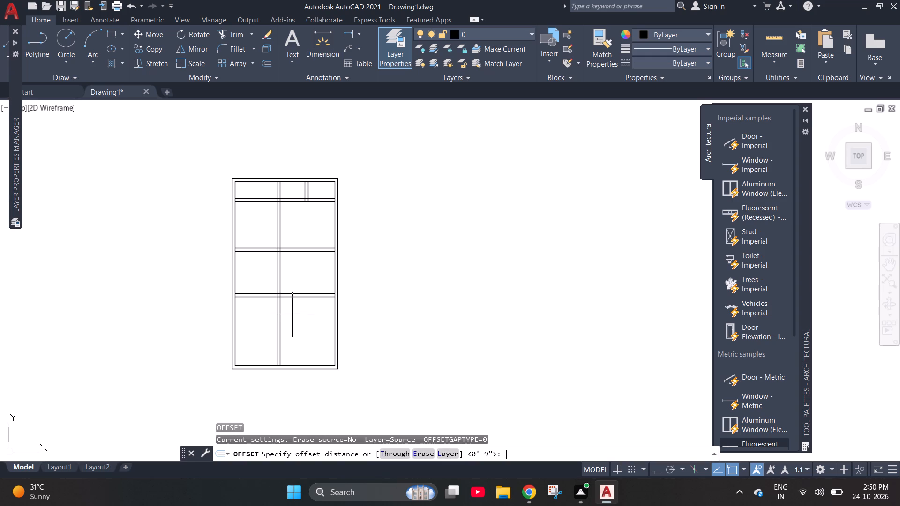
pyautogui.write("8'")
pyautogui.press('Return')
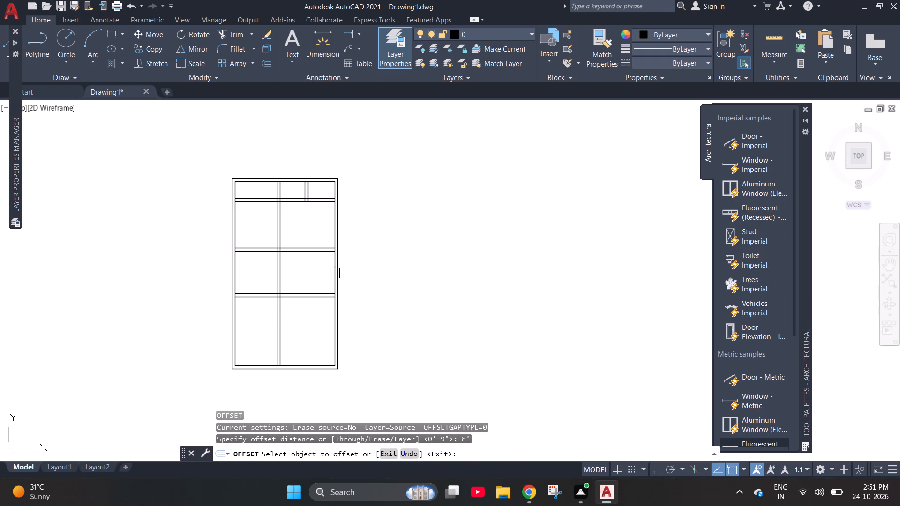
pyautogui.click(333, 273)
pyautogui.click(311, 278)
pyautogui.press('Escape')
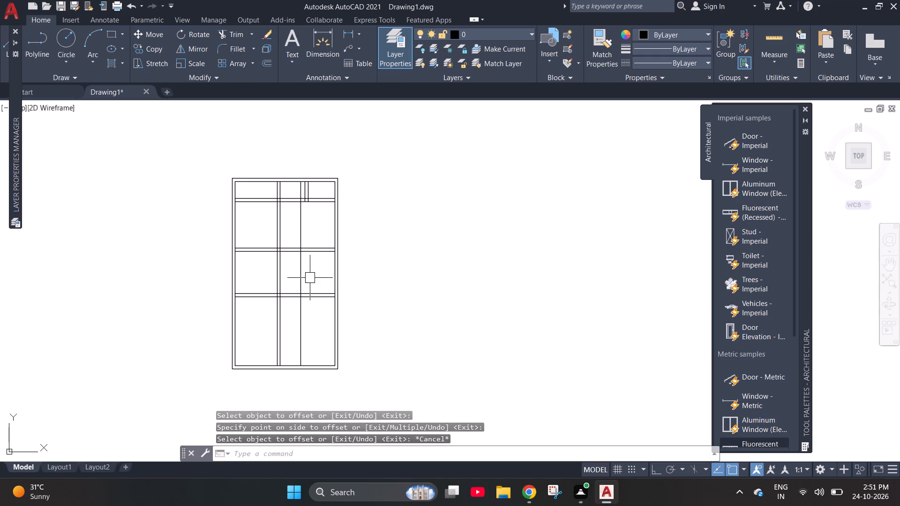
# Offset the new vertical line 9" leftward, away from the right wall, to form the second face of that partition.
pyautogui.press('o')
pyautogui.press('Return')
pyautogui.write('9"')
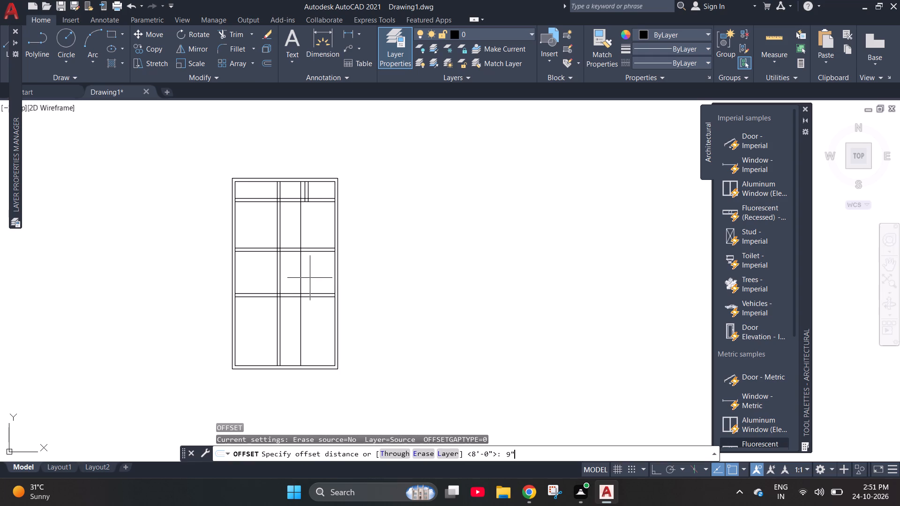
pyautogui.press('Return')
pyautogui.moveTo(300, 241); pyautogui.dragTo(294, 242)
pyautogui.click(283, 244)
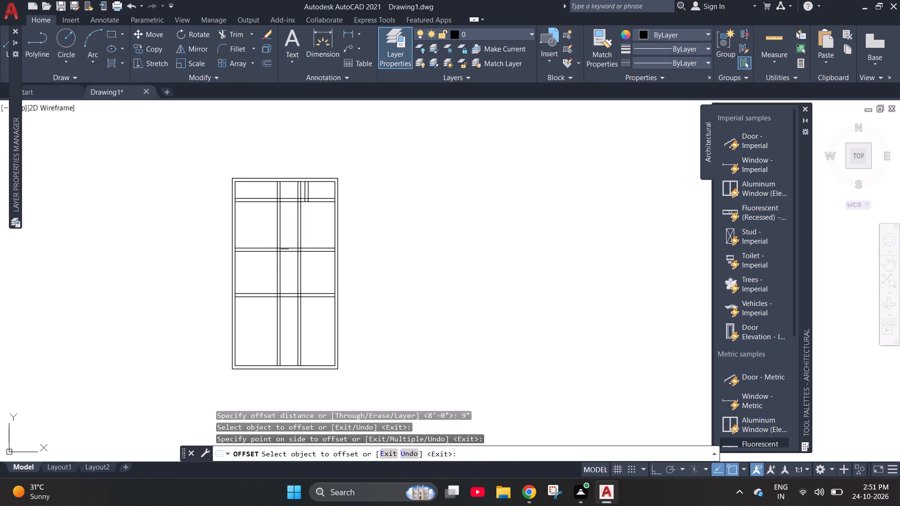
pyautogui.press('Escape')
pyautogui.press('Escape')
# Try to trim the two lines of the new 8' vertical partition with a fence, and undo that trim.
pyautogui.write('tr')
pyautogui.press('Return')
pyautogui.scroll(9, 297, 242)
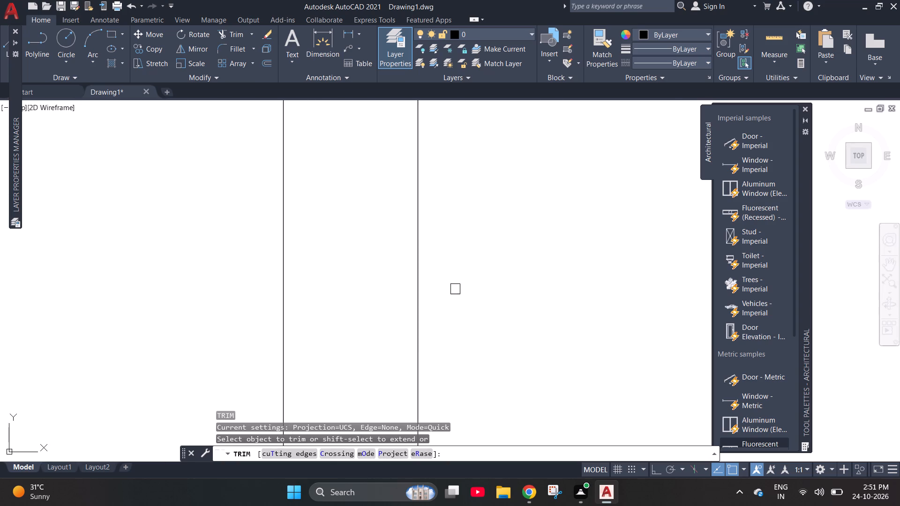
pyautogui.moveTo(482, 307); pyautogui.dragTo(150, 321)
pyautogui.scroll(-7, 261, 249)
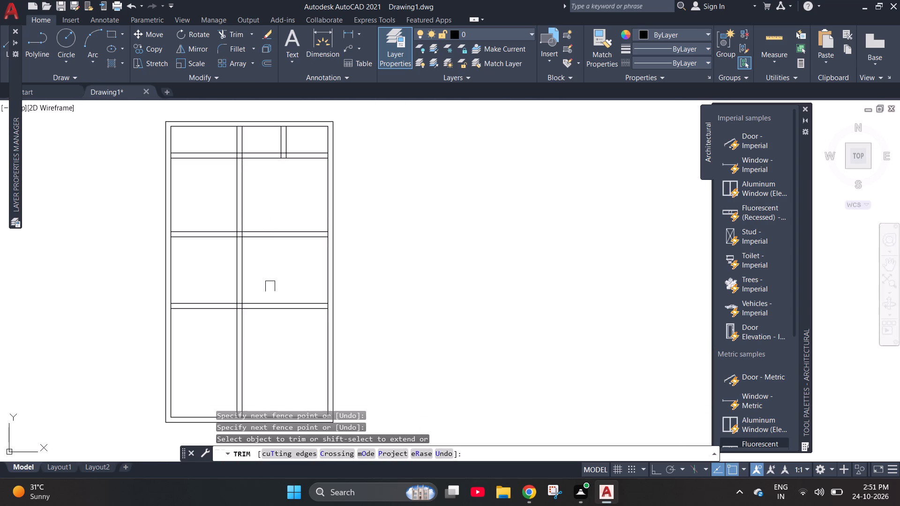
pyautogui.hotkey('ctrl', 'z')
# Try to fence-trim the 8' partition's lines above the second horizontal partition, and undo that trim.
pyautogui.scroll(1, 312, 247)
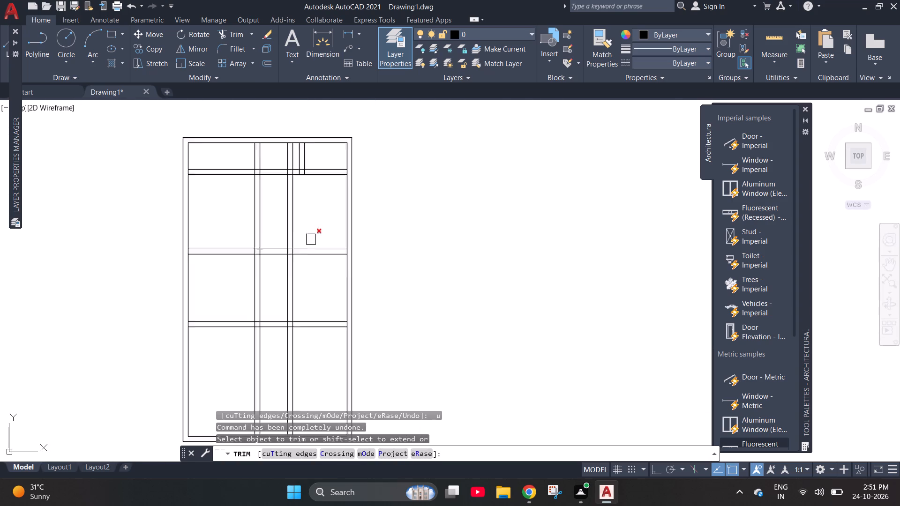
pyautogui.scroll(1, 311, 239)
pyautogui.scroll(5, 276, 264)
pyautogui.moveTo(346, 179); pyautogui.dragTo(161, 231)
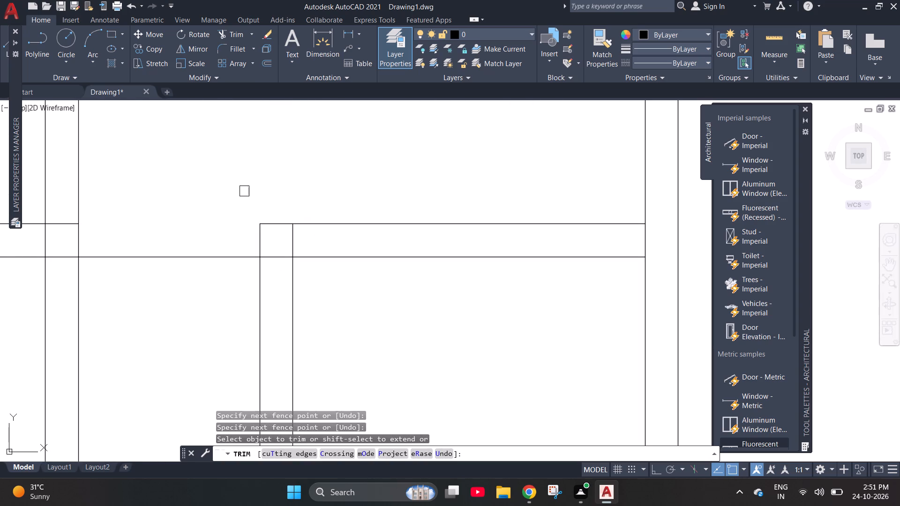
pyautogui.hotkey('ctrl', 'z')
# Trim away both lines of the 8' vertical partition above the second horizontal partition.
pyautogui.scroll(5, 285, 262)
pyautogui.moveTo(369, 186); pyautogui.dragTo(285, 202)
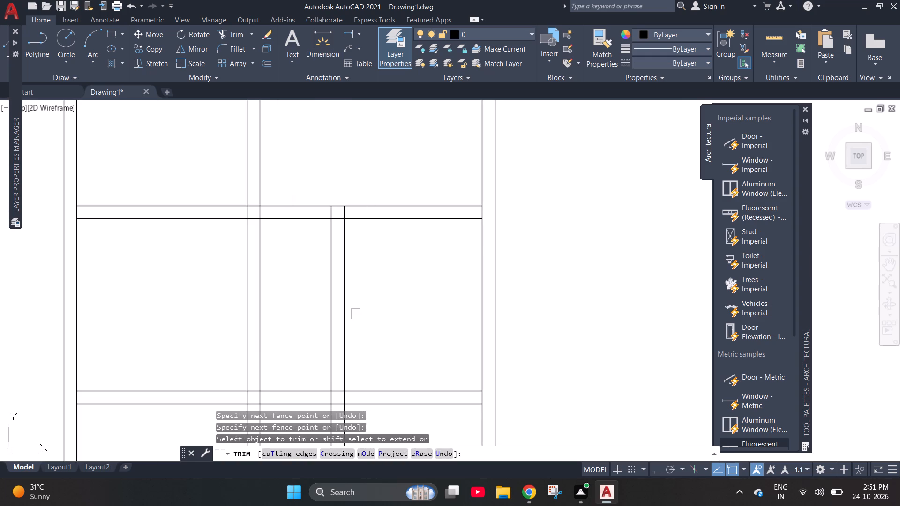
# Trim both vertical partitions below the third horizontal partition, including the long vertical partition's short pieces inside that horizontal partition.
pyautogui.scroll(-1, 365, 368)
pyautogui.scroll(5, 349, 411)
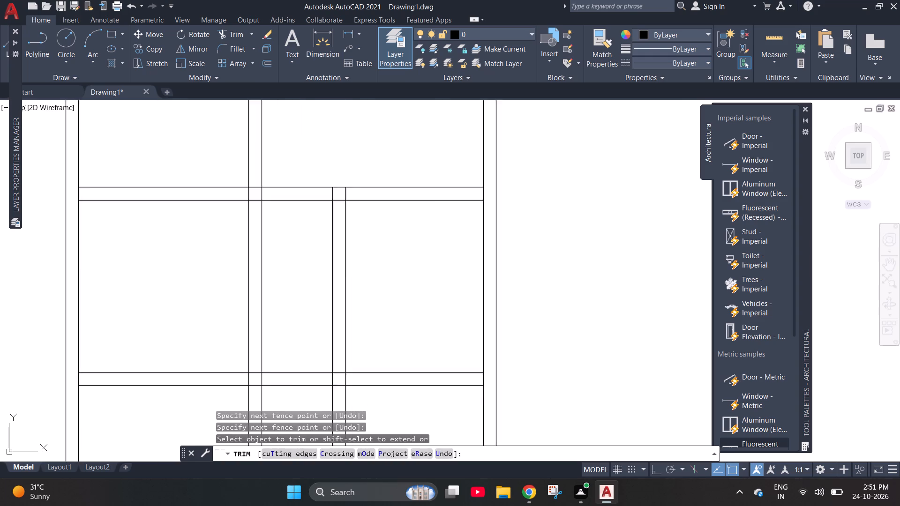
pyautogui.scroll(1, 361, 399)
pyautogui.moveTo(375, 392); pyautogui.dragTo(269, 387)
pyautogui.moveTo(182, 421); pyautogui.dragTo(52, 386)
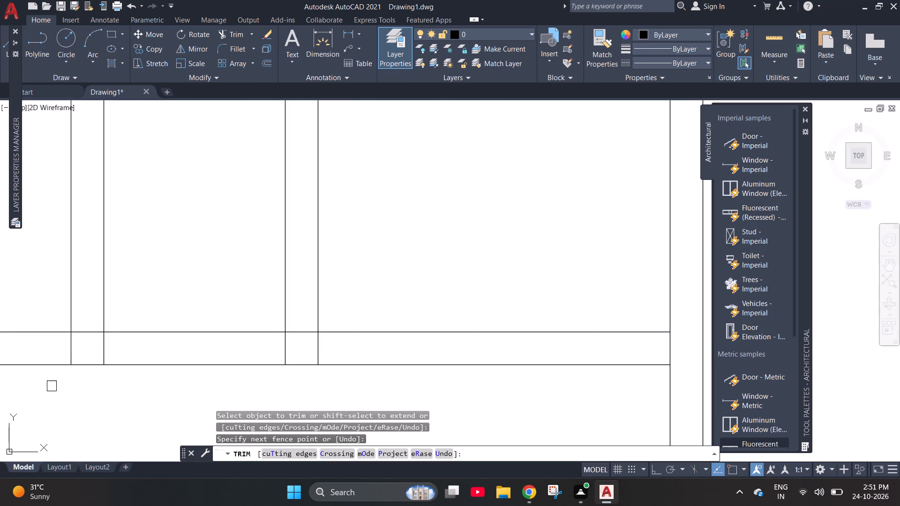
pyautogui.moveTo(128, 355); pyautogui.dragTo(68, 348)
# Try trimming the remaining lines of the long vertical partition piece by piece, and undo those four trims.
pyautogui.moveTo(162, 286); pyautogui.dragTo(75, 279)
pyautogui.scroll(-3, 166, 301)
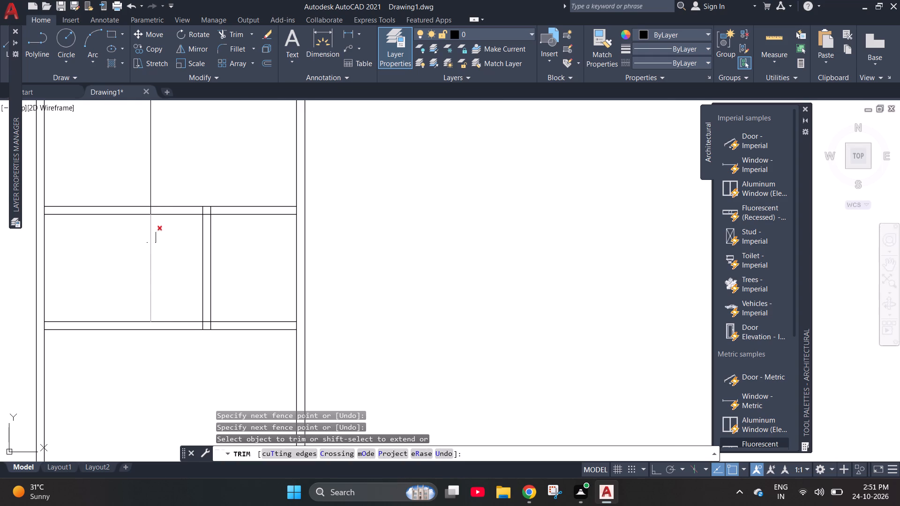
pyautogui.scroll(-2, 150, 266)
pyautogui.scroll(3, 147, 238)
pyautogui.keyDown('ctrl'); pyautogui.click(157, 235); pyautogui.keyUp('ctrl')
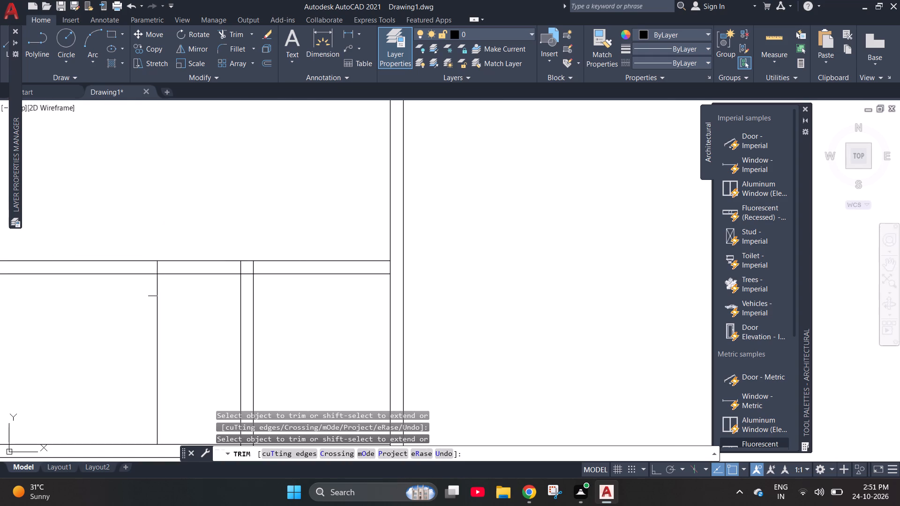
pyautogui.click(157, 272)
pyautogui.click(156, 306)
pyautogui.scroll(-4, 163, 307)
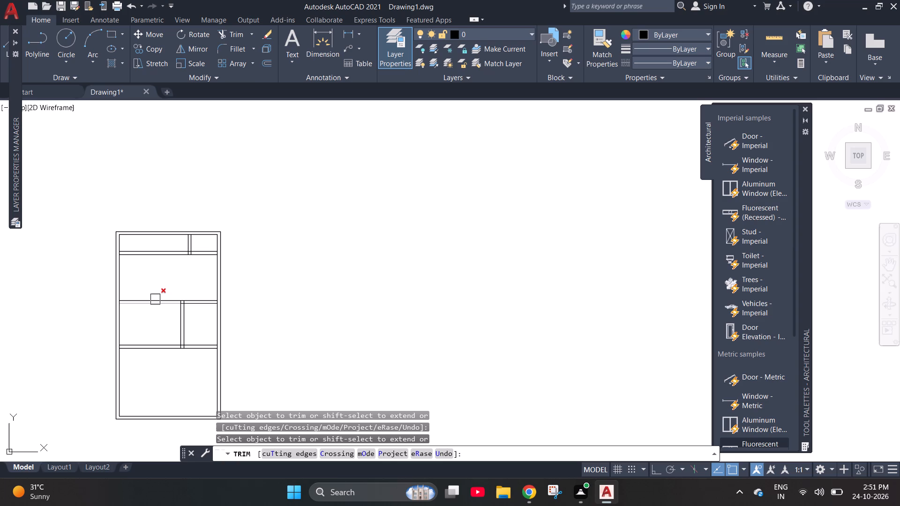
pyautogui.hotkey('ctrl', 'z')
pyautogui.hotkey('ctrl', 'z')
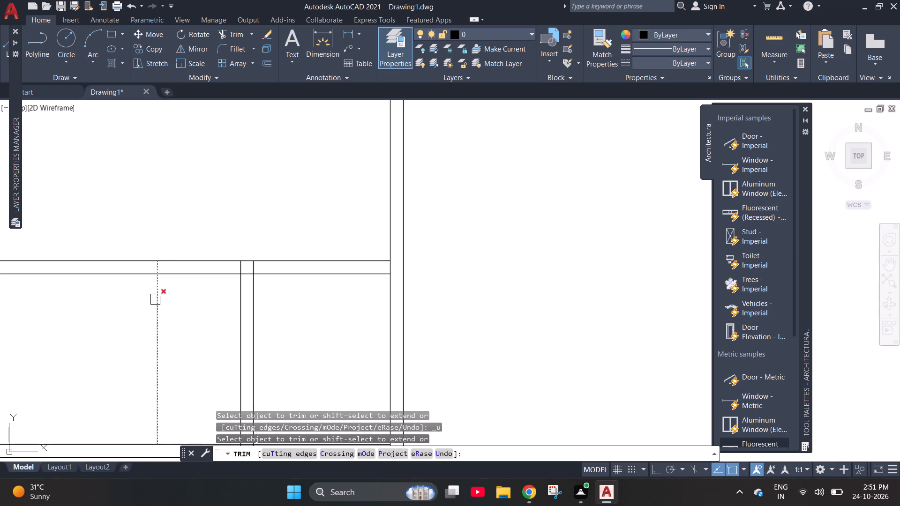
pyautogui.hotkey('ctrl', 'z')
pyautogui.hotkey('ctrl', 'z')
# Trim away both lines of the long vertical partition between the second and third horizontal partitions.
pyautogui.keyDown('ctrl'); pyautogui.scroll(-4, 155, 299); pyautogui.keyUp('ctrl')
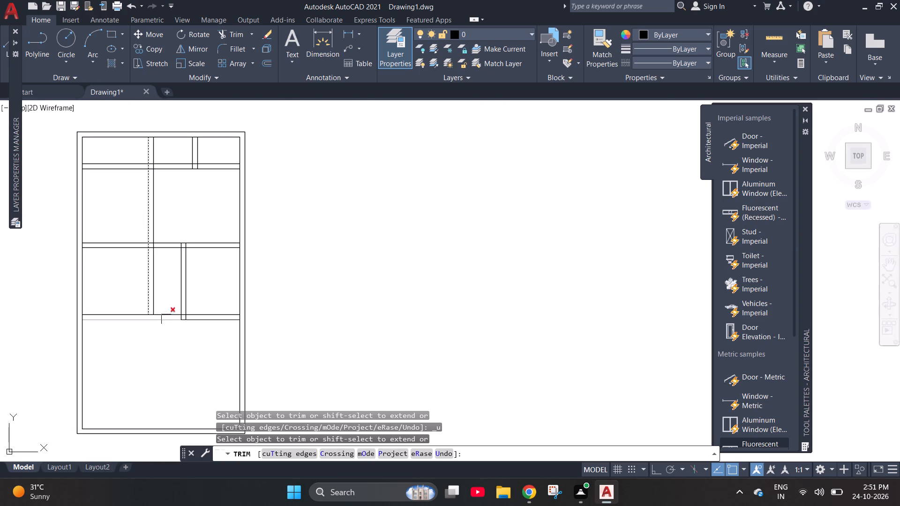
pyautogui.scroll(4, 115, 273)
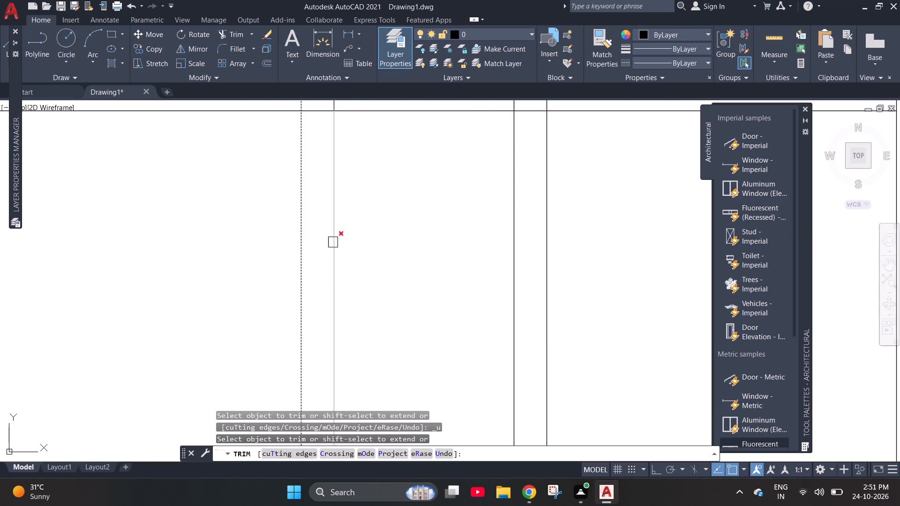
pyautogui.moveTo(383, 239); pyautogui.dragTo(166, 294)
# Trim away both lines of the long vertical partition in the top strip, above the upper horizontal partition.
pyautogui.scroll(-6, 166, 294)
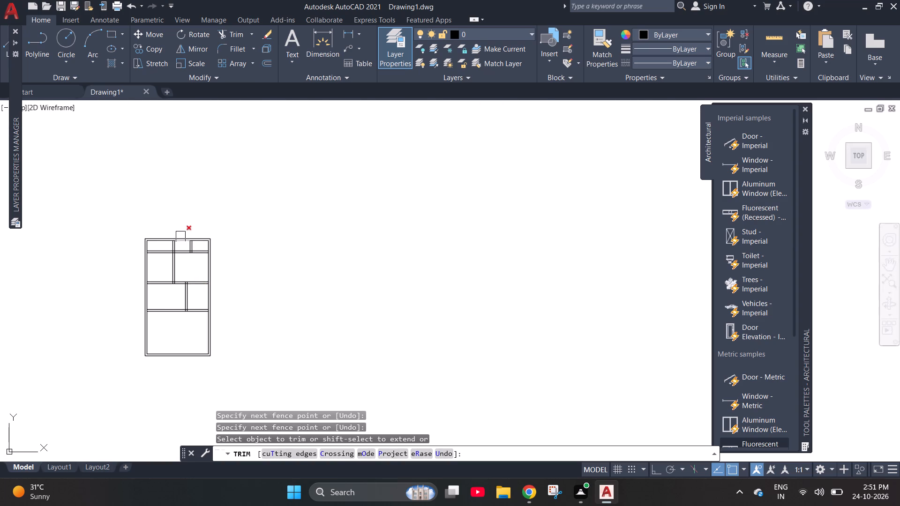
pyautogui.scroll(6, 170, 247)
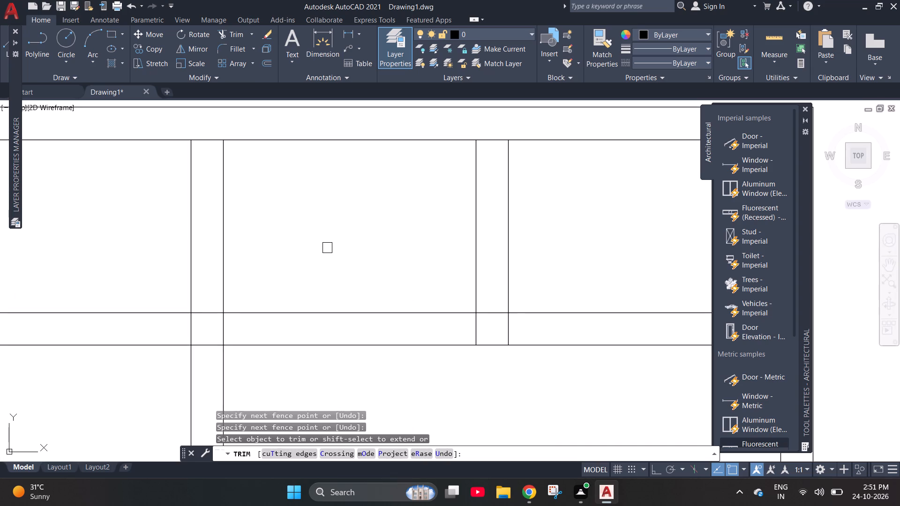
pyautogui.moveTo(338, 247); pyautogui.dragTo(330, 245)
pyautogui.click(105, 267)
pyautogui.scroll(-3, 163, 253)
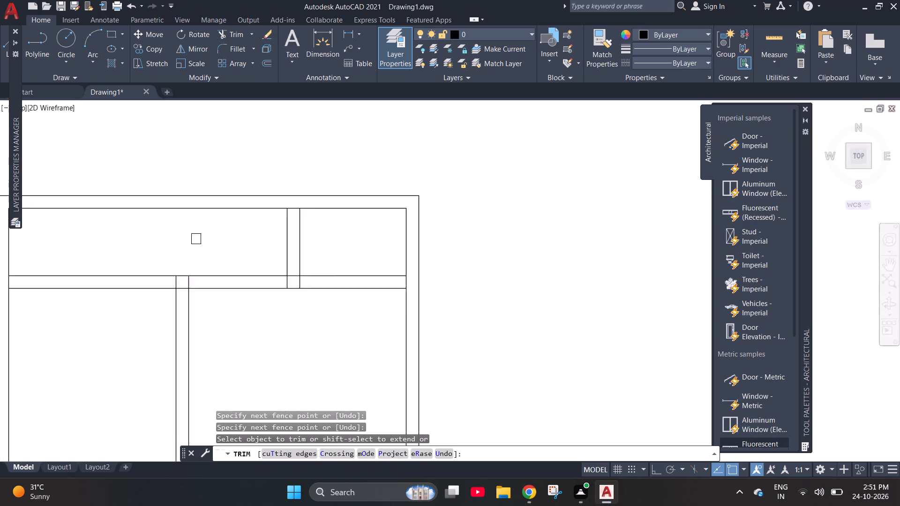
pyautogui.scroll(-3, 198, 238)
pyautogui.scroll(2, 192, 307)
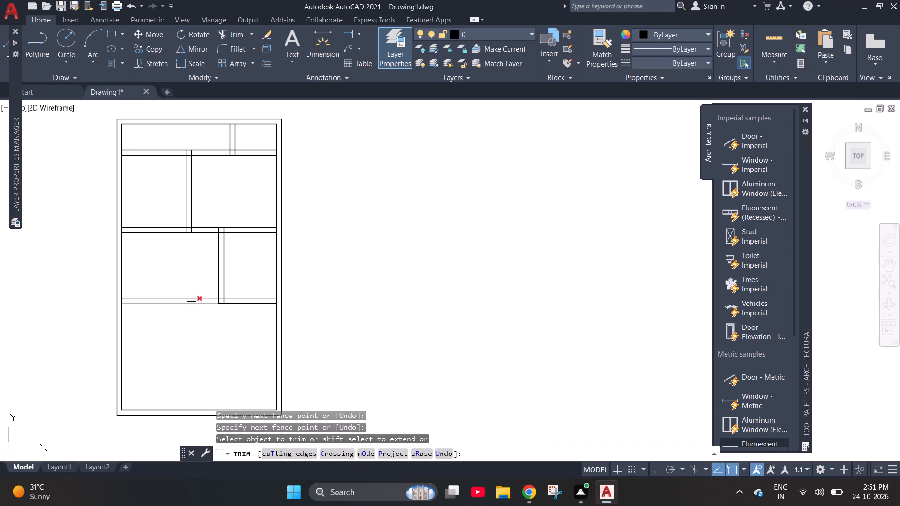
pyautogui.click(236, 314)
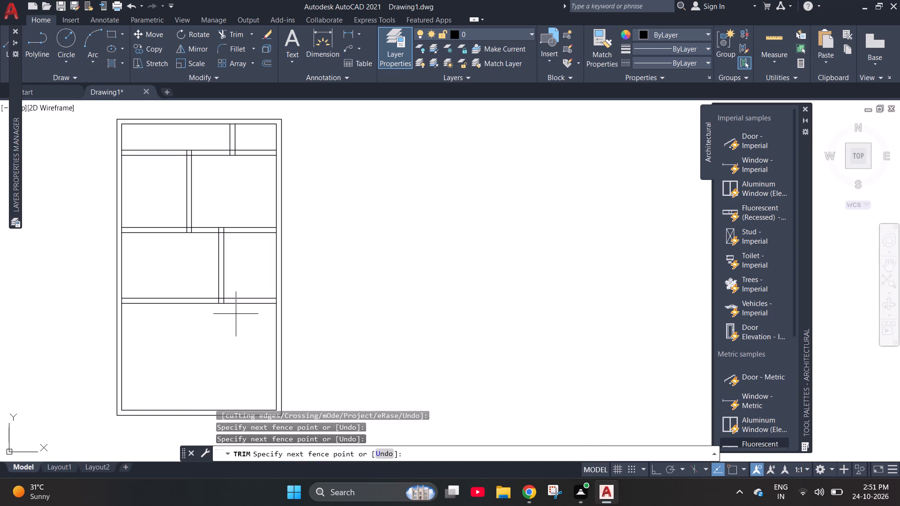
pyautogui.press('Escape')
pyautogui.press('Escape')
pyautogui.press('Escape')
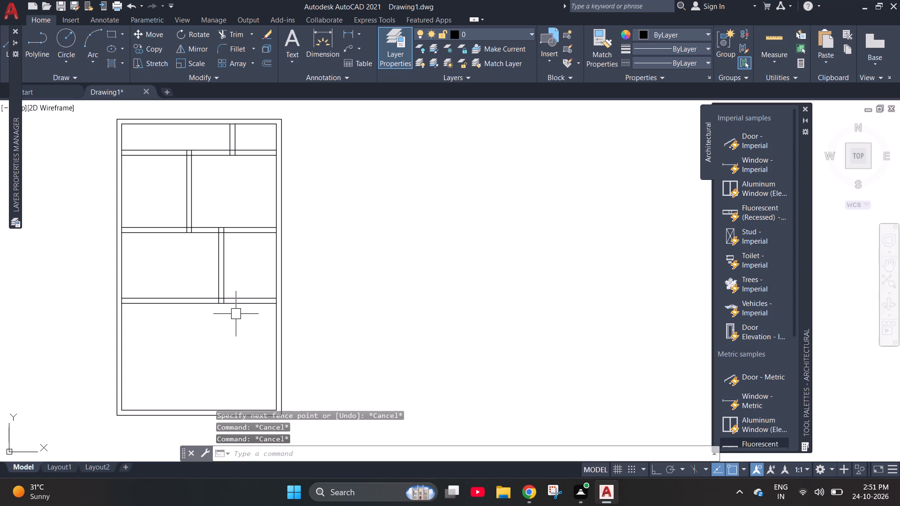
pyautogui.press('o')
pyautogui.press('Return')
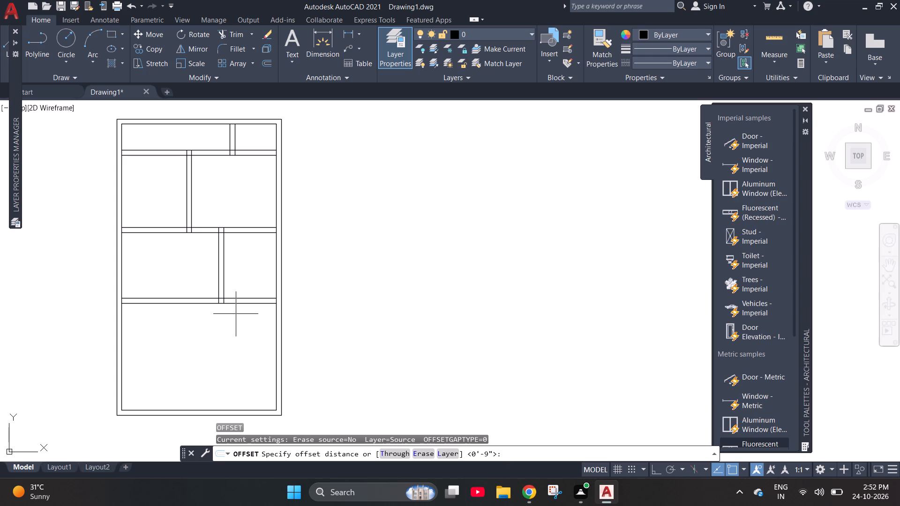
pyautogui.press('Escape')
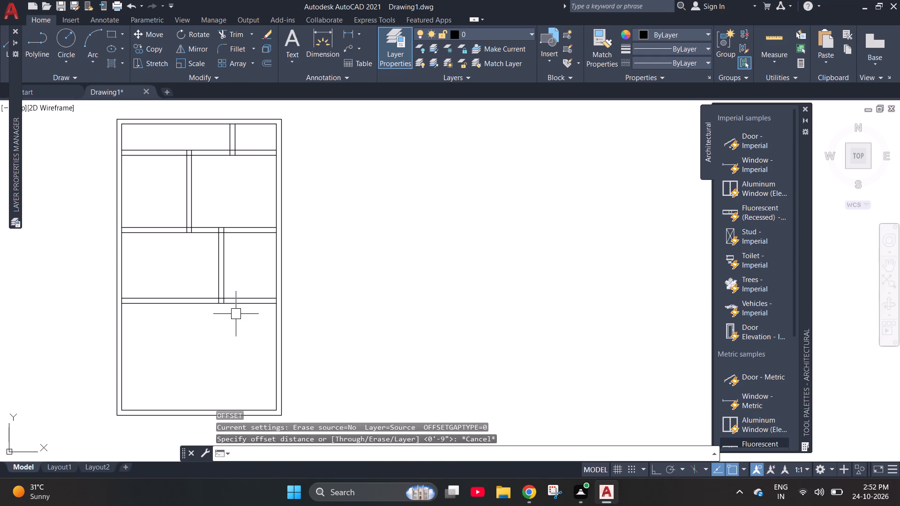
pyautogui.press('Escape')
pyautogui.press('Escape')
# Offset the inner line of the left outer wall 3' inward.
pyautogui.press('o')
pyautogui.press('Return')
pyautogui.write("3'")
pyautogui.press('Return')
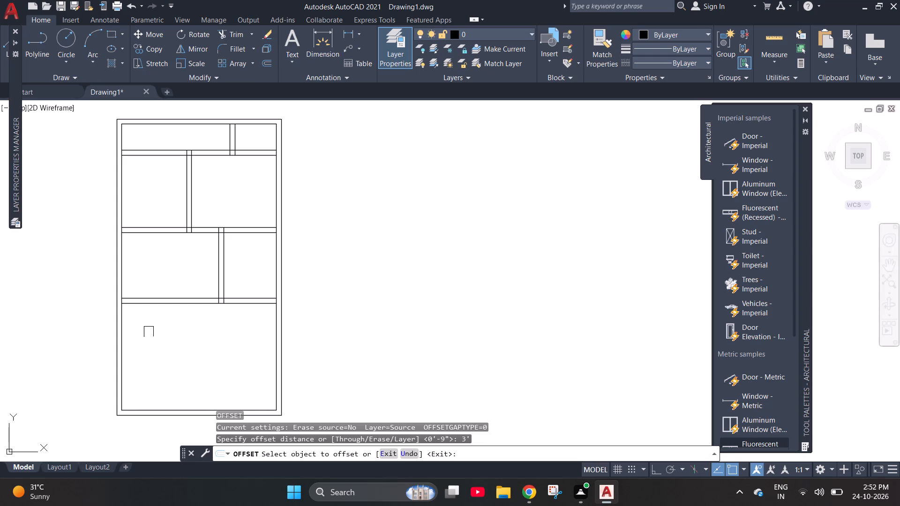
pyautogui.click(123, 336)
pyautogui.click(166, 329)
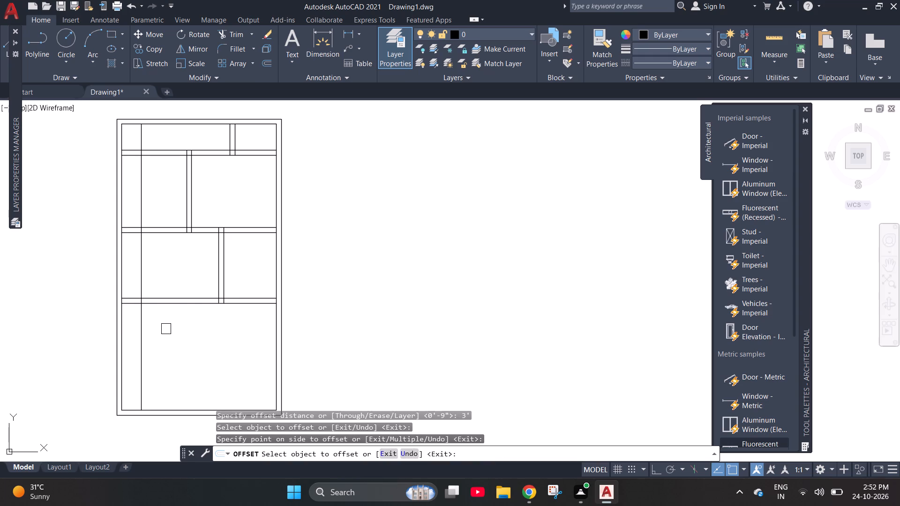
# Offset the full-height line 3' inside the left outer wall by 7'7" toward the right outer wall.
pyautogui.press('Escape')
pyautogui.press('Escape')
pyautogui.press('o')
pyautogui.press('Return')
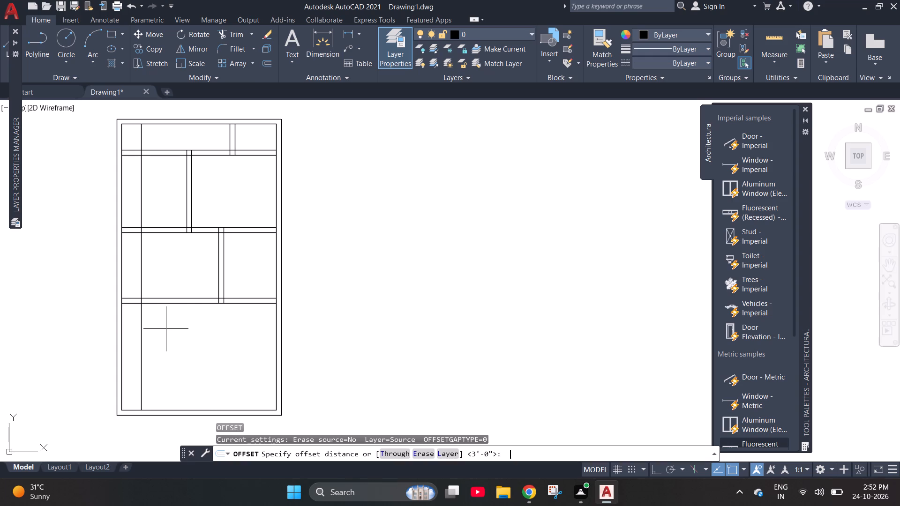
pyautogui.write("7'")
pyautogui.write('7"')
pyautogui.press('Return')
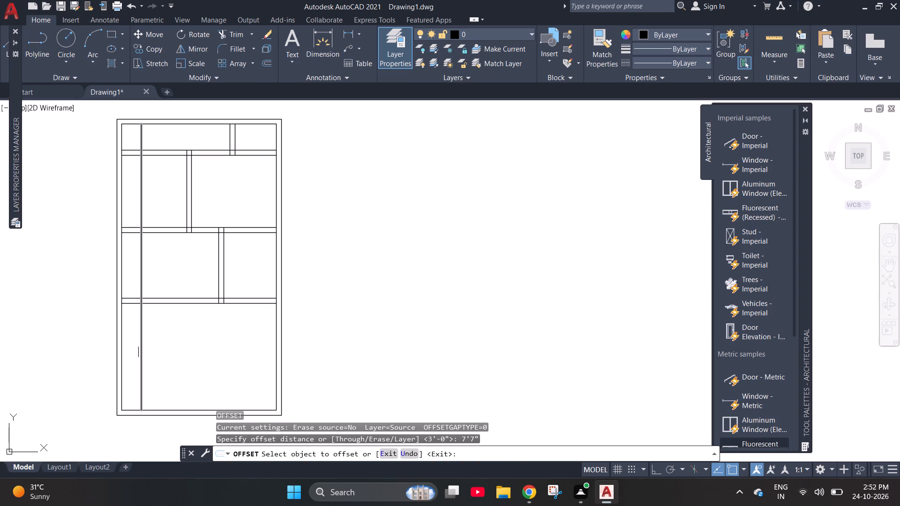
pyautogui.click(143, 352)
pyautogui.click(176, 342)
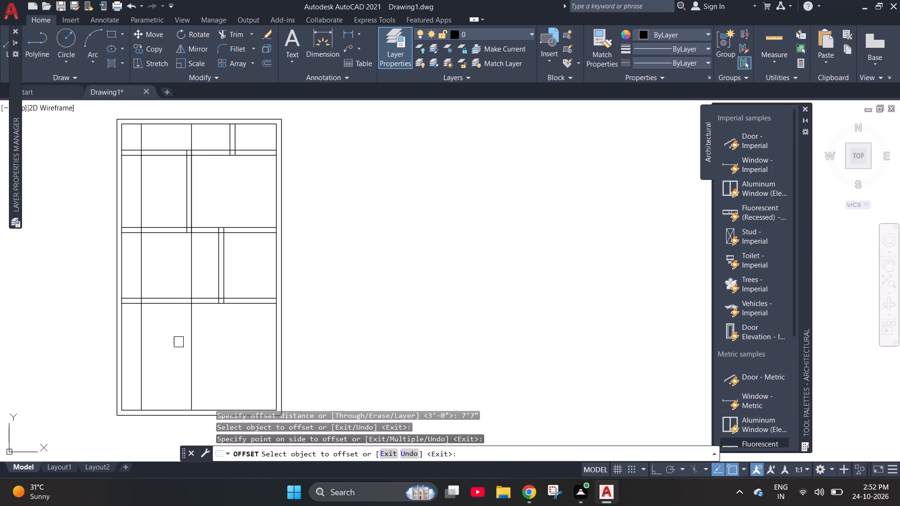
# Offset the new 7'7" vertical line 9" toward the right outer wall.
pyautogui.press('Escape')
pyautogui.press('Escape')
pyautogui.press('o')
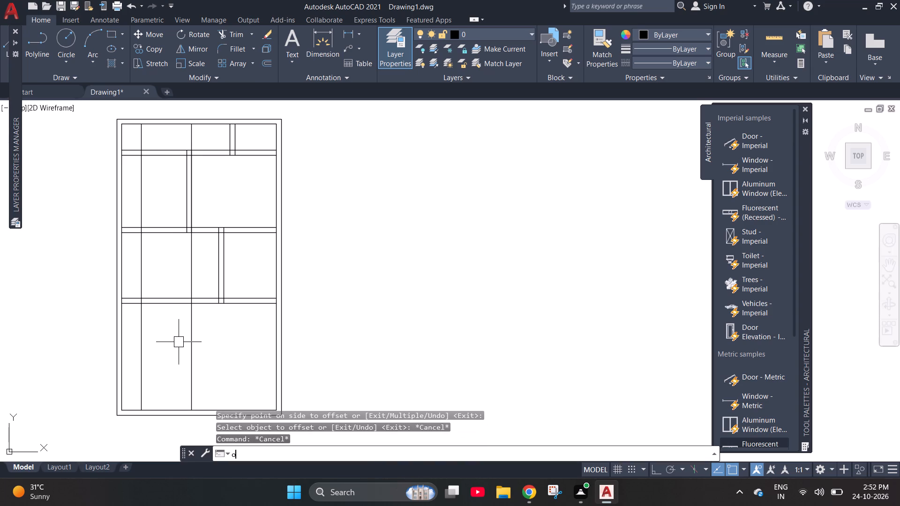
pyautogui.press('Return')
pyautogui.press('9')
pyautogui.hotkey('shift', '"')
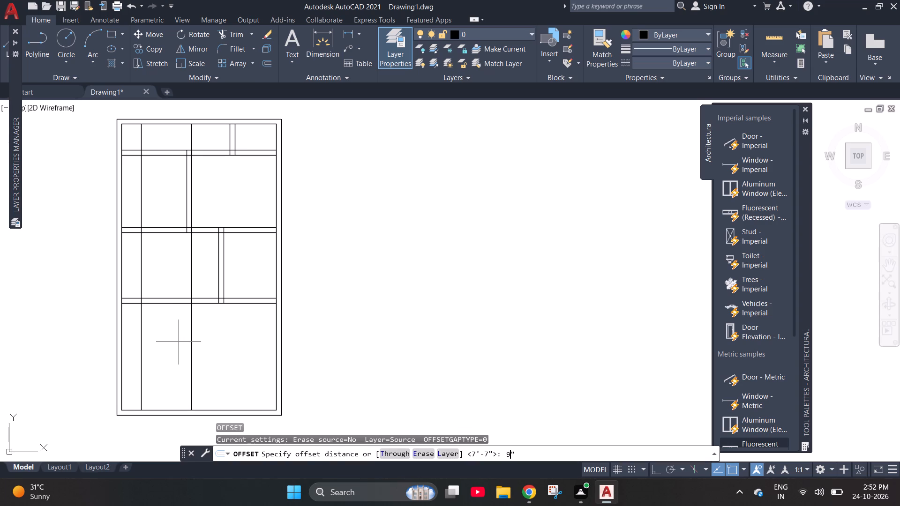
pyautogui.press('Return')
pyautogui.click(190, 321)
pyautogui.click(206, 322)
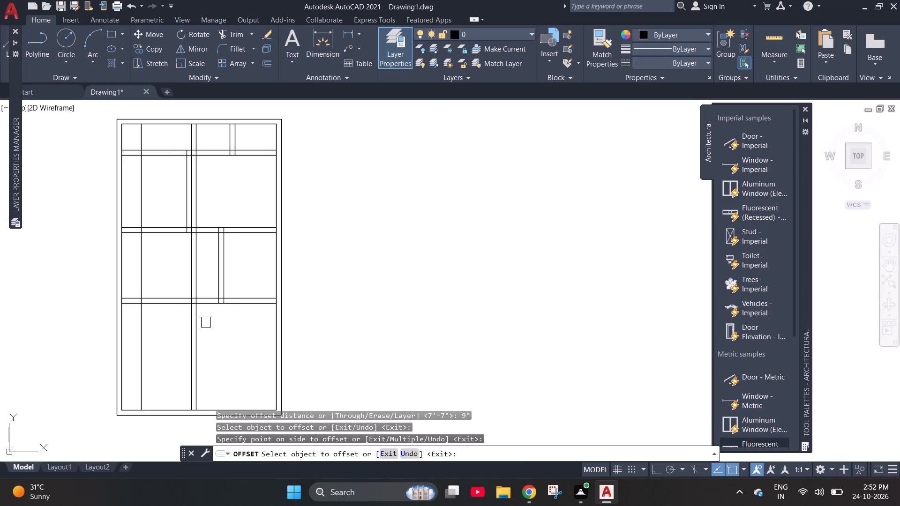
# Check the distance from the new vertical line pair to the short vertical partition with a temporary dimension.
pyautogui.scroll(3, 207, 302)
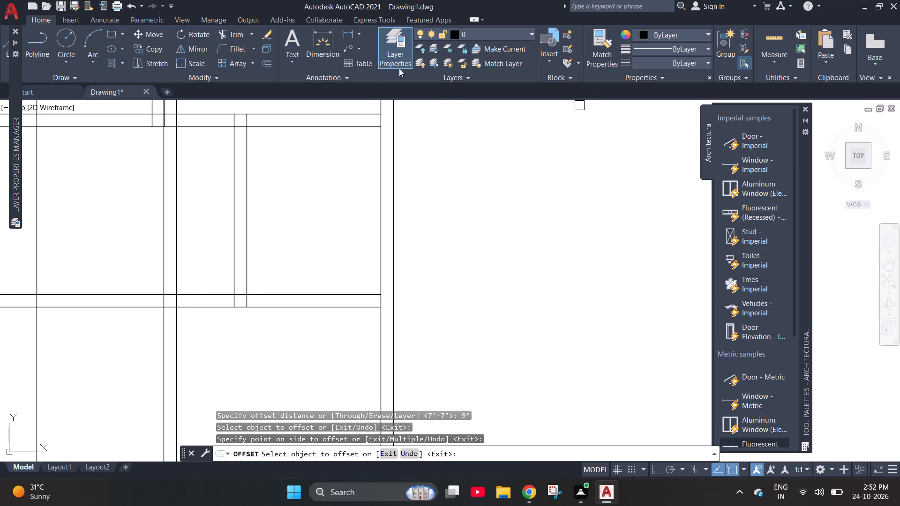
pyautogui.moveTo(324, 48); pyautogui.dragTo(322, 56)
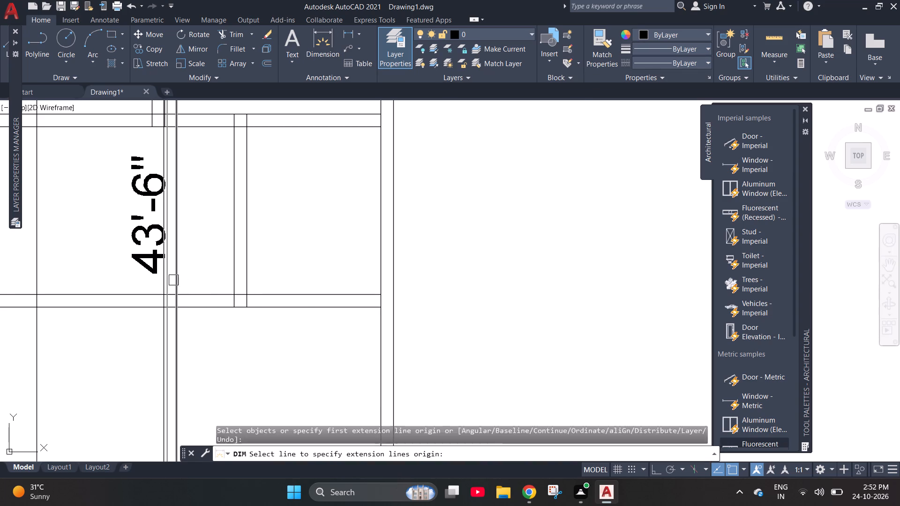
pyautogui.click(177, 307)
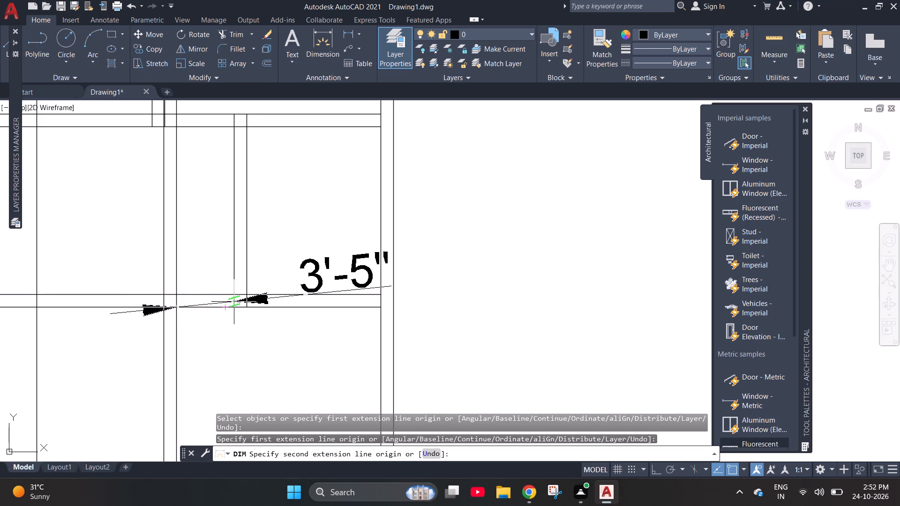
pyautogui.press('Escape')
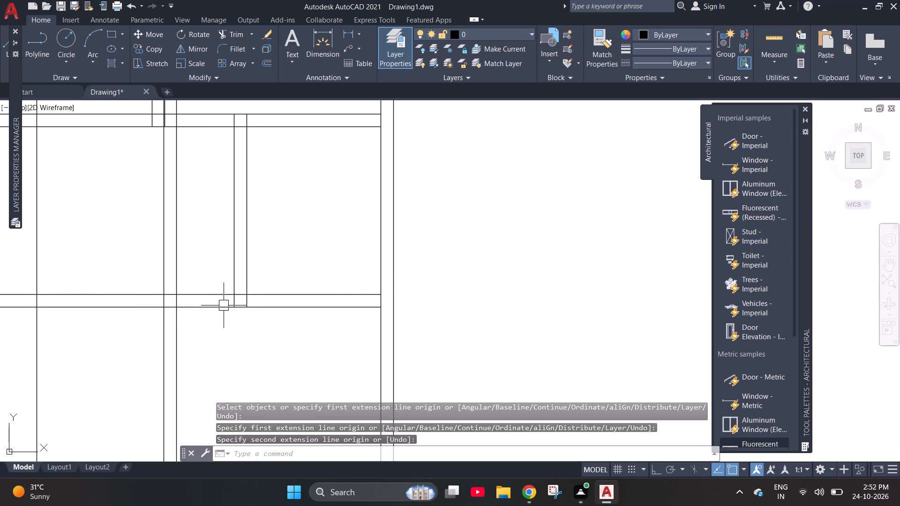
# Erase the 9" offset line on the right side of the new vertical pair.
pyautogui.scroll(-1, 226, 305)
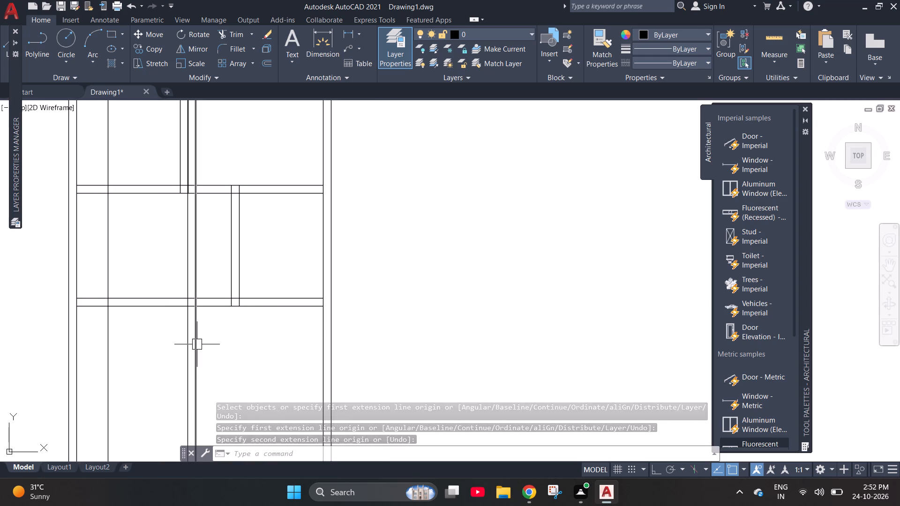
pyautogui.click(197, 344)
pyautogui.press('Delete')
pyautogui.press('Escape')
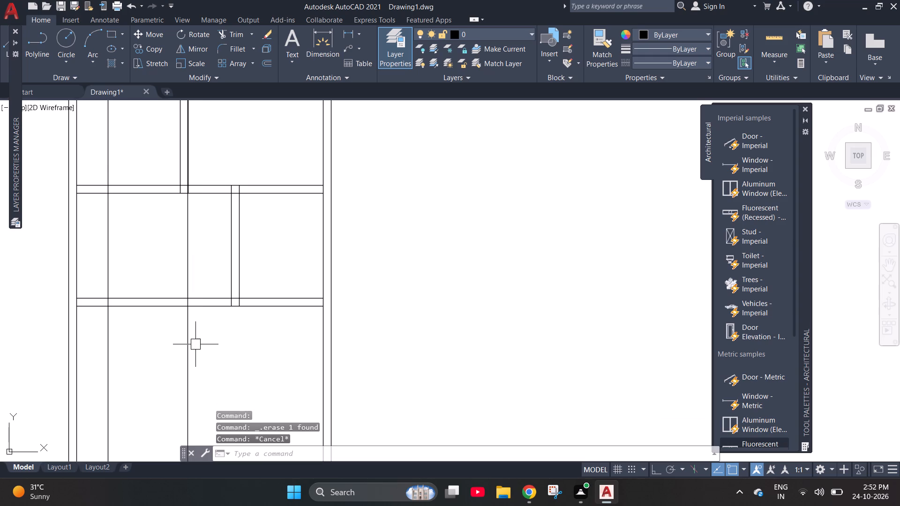
# Offset the remaining 7'7" vertical line 9" toward the left outer wall.
pyautogui.press('o')
pyautogui.press('Return')
pyautogui.press('9')
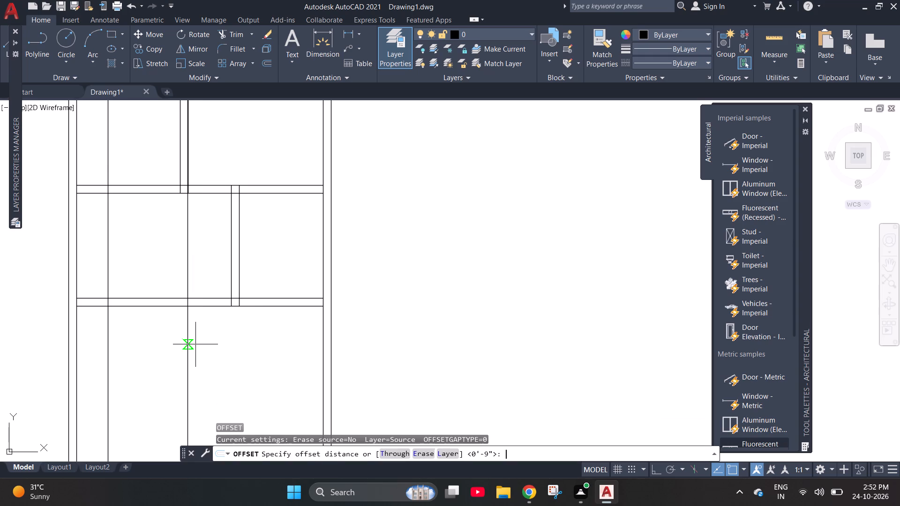
pyautogui.press('Return')
pyautogui.moveTo(187, 346); pyautogui.dragTo(181, 348)
pyautogui.click(161, 351)
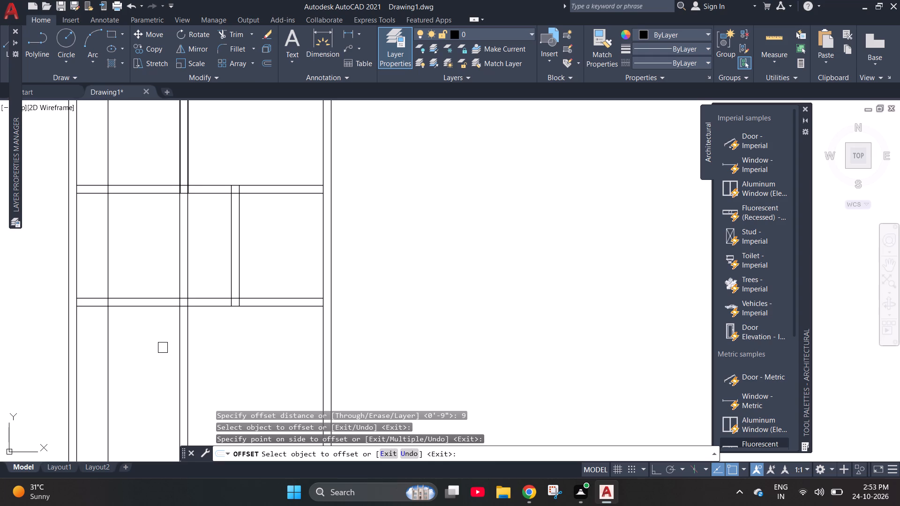
pyautogui.press('Escape')
pyautogui.press('Escape')
# Trim away the three new vertical lines between the second and third horizontal partitions.
pyautogui.write('tr')
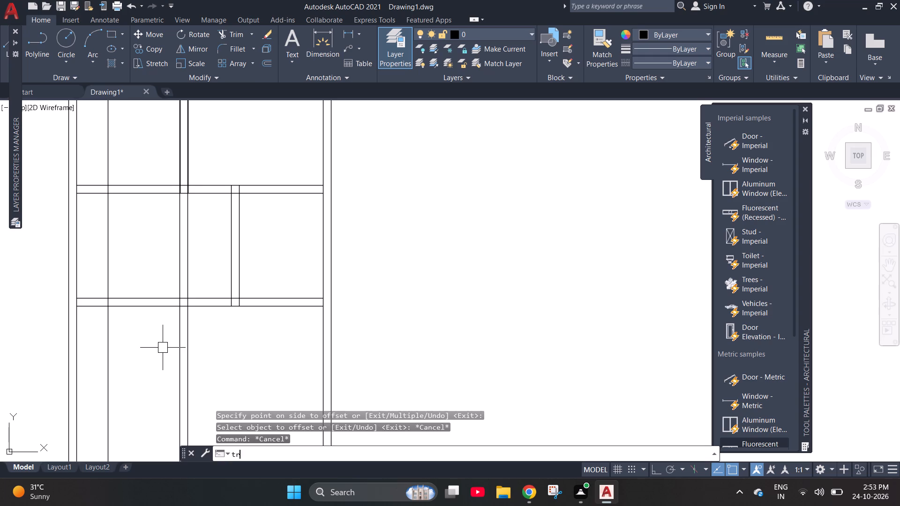
pyautogui.press('Return')
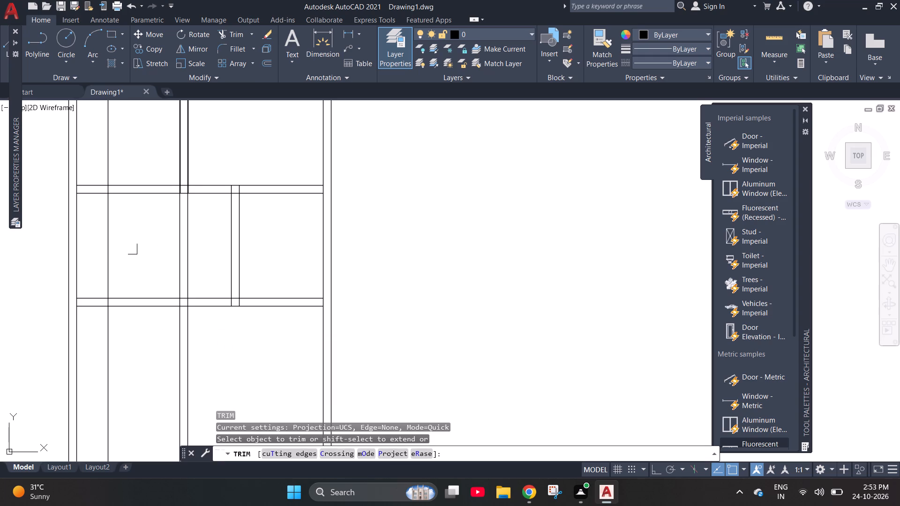
pyautogui.moveTo(98, 250); pyautogui.dragTo(103, 248)
pyautogui.click(192, 249)
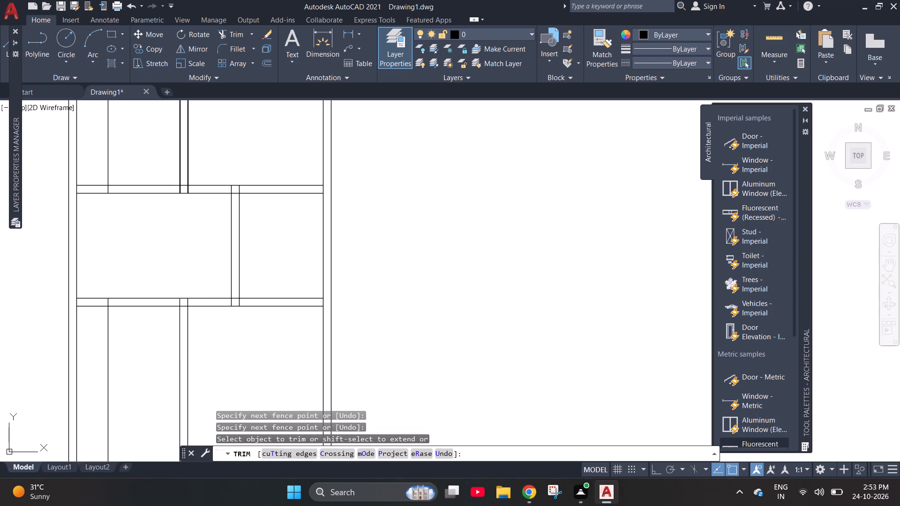
pyautogui.press('Escape')
pyautogui.press('Escape')
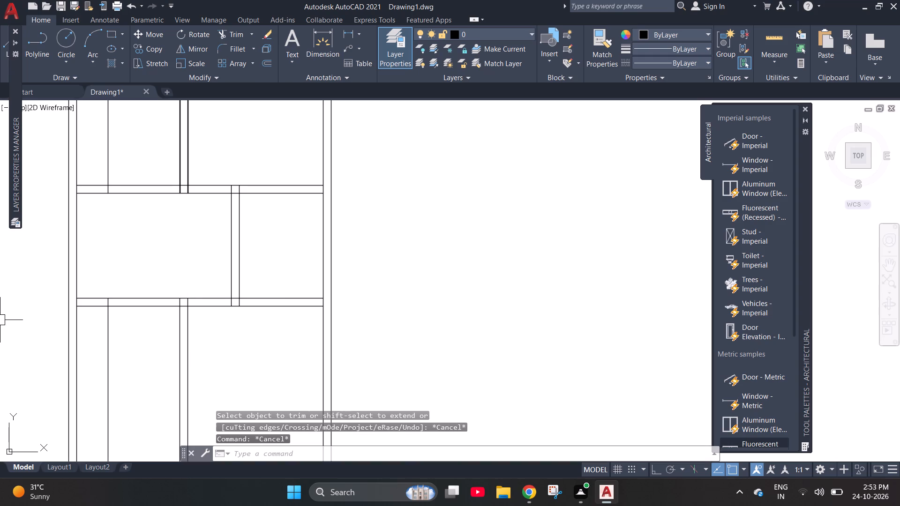
# Offset the lower line of the third horizontal partition 4' downward into the bottom room.
pyautogui.press('o')
pyautogui.press('Return')
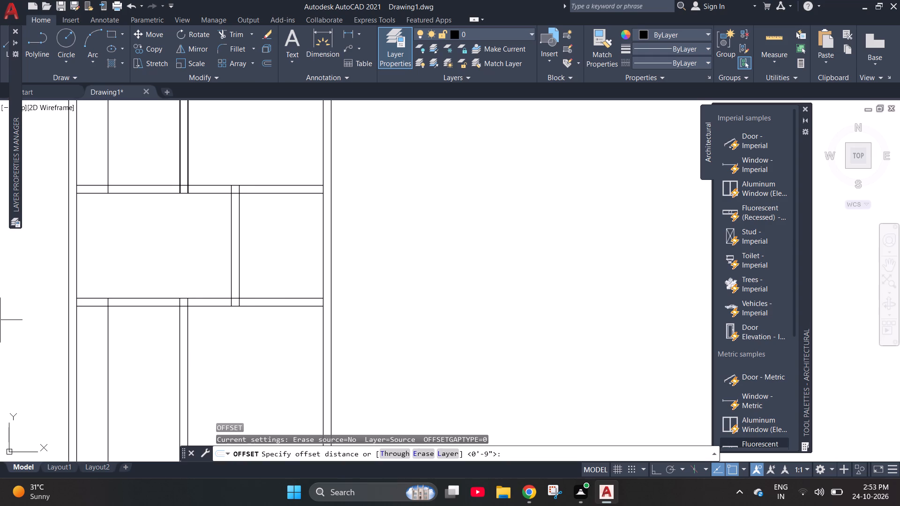
pyautogui.press('7')
pyautogui.press('BackSpace')
pyautogui.press('4')
pyautogui.press("'")
pyautogui.press('Return')
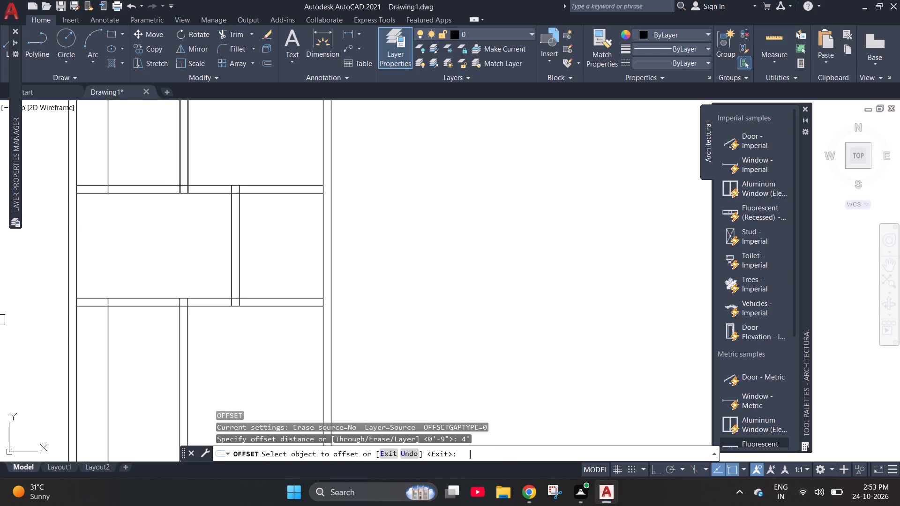
pyautogui.scroll(-2, 41, 171)
pyautogui.scroll(3, 76, 230)
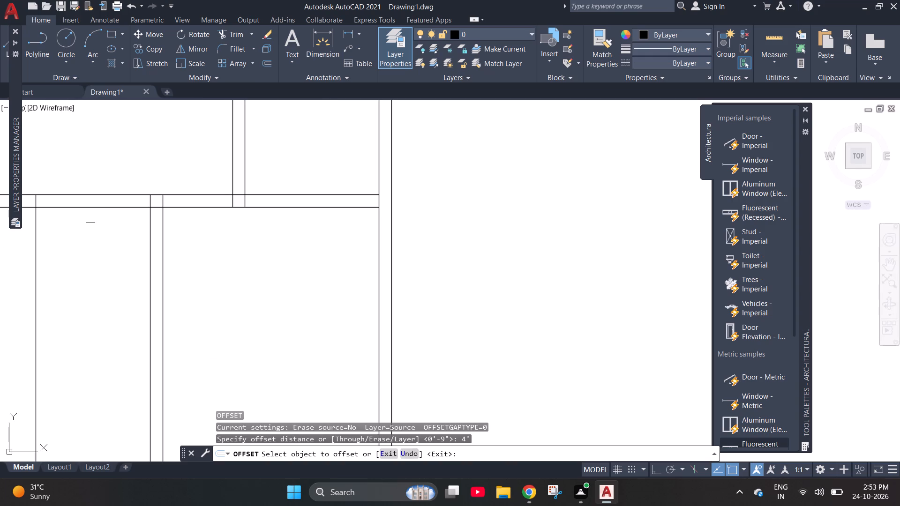
pyautogui.moveTo(96, 206); pyautogui.dragTo(95, 211)
pyautogui.click(97, 259)
pyautogui.scroll(-2, 208, 268)
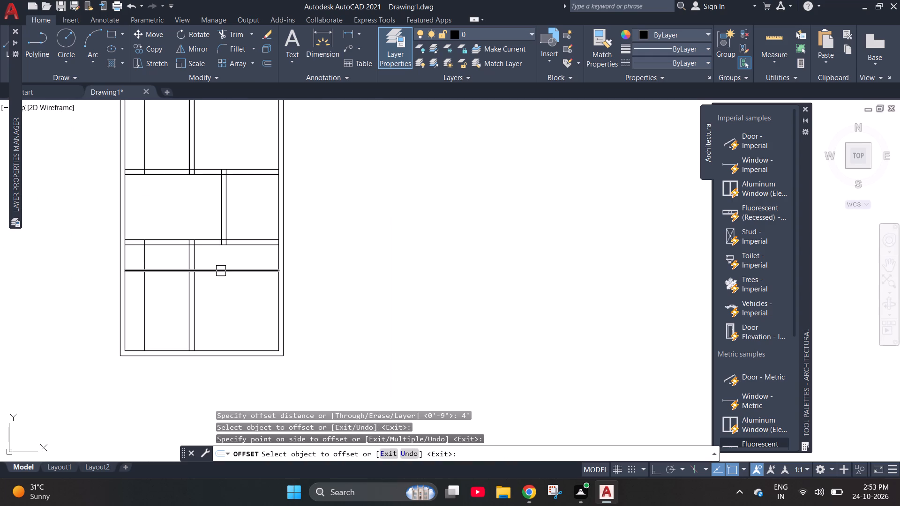
pyautogui.press('Escape')
# Offset the new horizontal line in the bottom room 9" downward to form a partition.
pyautogui.press('o')
pyautogui.press('Return')
pyautogui.write('9"')
pyautogui.press('Return')
pyautogui.click(254, 269)
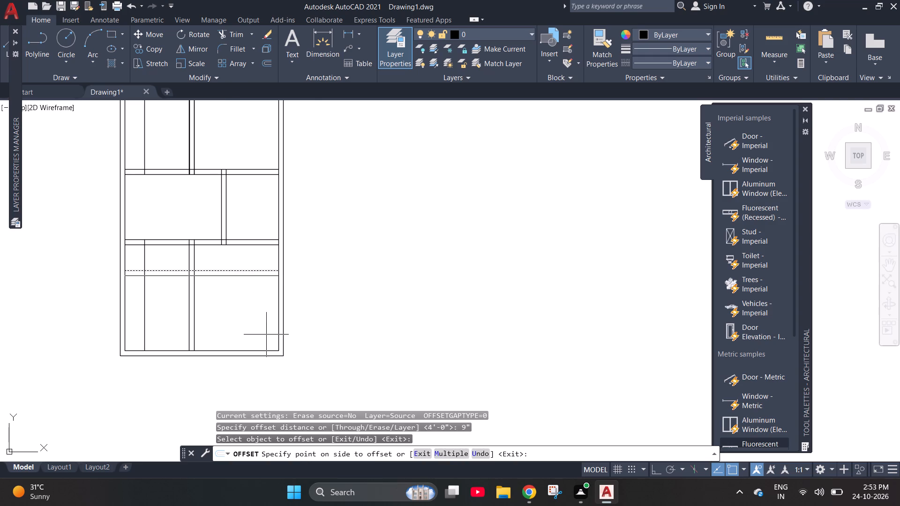
pyautogui.click(266, 335)
pyautogui.press('Escape')
pyautogui.press('Escape')
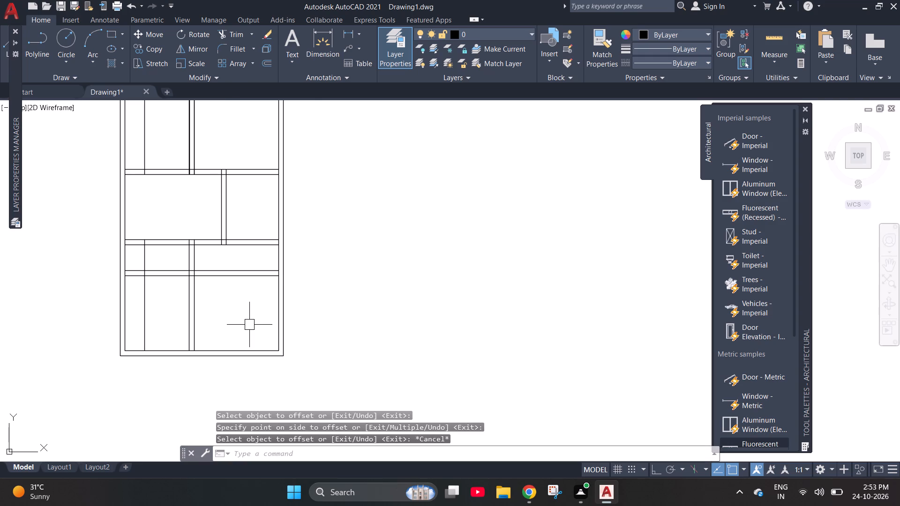
# Trim away the leftmost interior vertical line below the new horizontal partition.
pyautogui.write('tr')
pyautogui.press('Return')
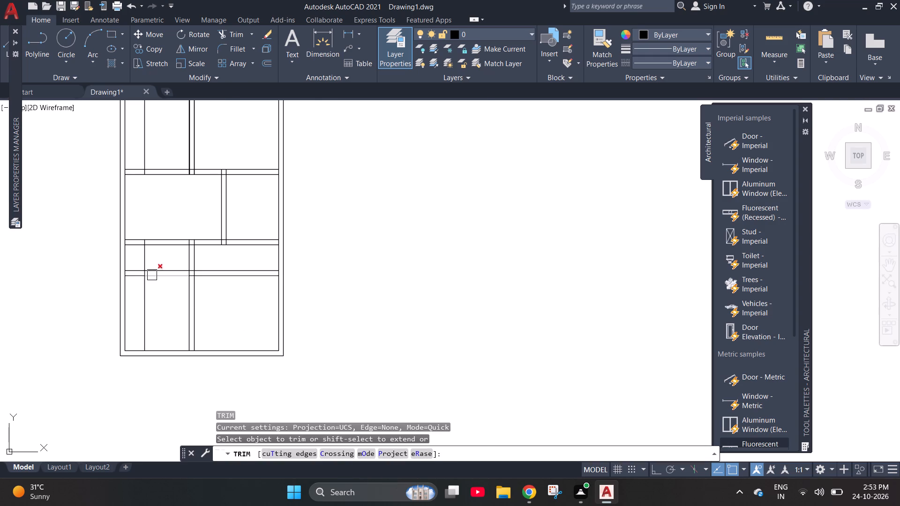
pyautogui.scroll(3, 151, 269)
pyautogui.click(131, 295)
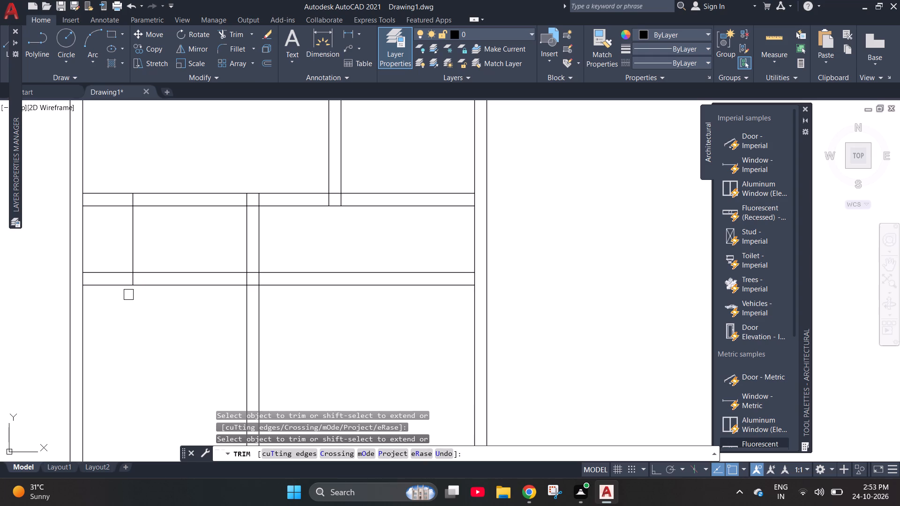
pyautogui.press('Escape')
pyautogui.press('Escape')
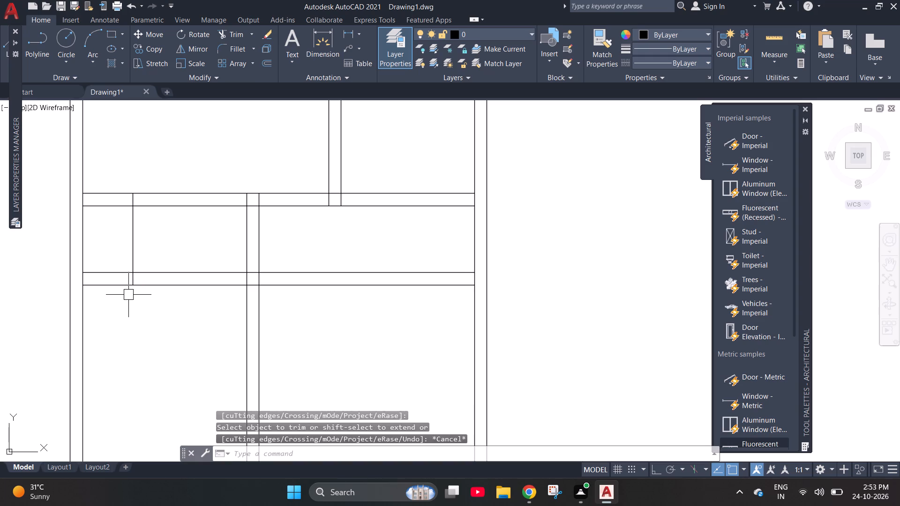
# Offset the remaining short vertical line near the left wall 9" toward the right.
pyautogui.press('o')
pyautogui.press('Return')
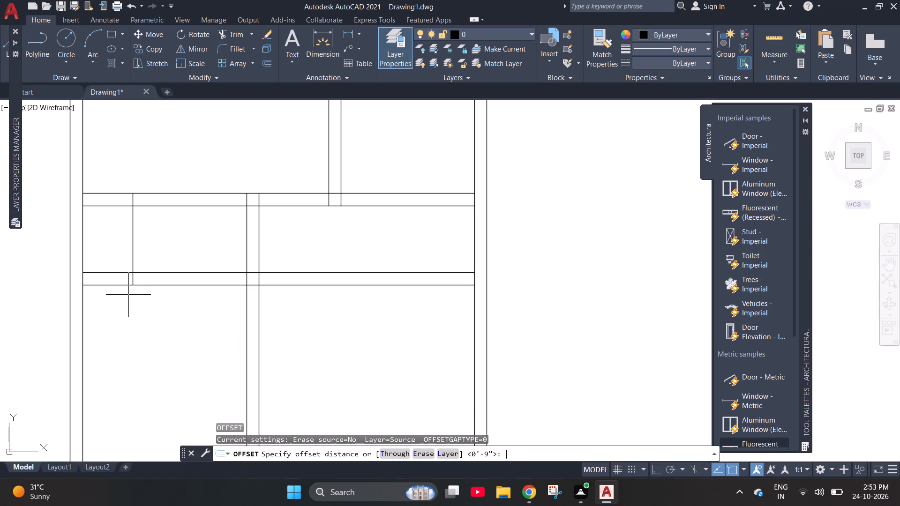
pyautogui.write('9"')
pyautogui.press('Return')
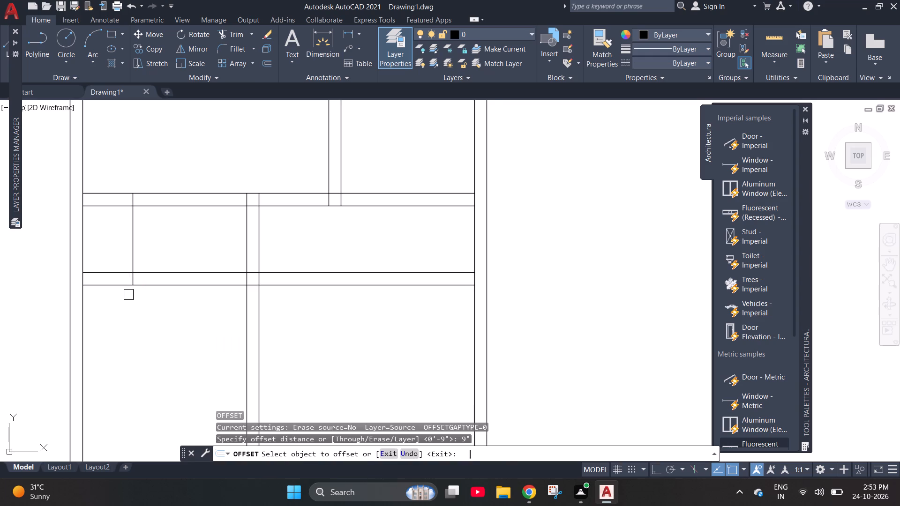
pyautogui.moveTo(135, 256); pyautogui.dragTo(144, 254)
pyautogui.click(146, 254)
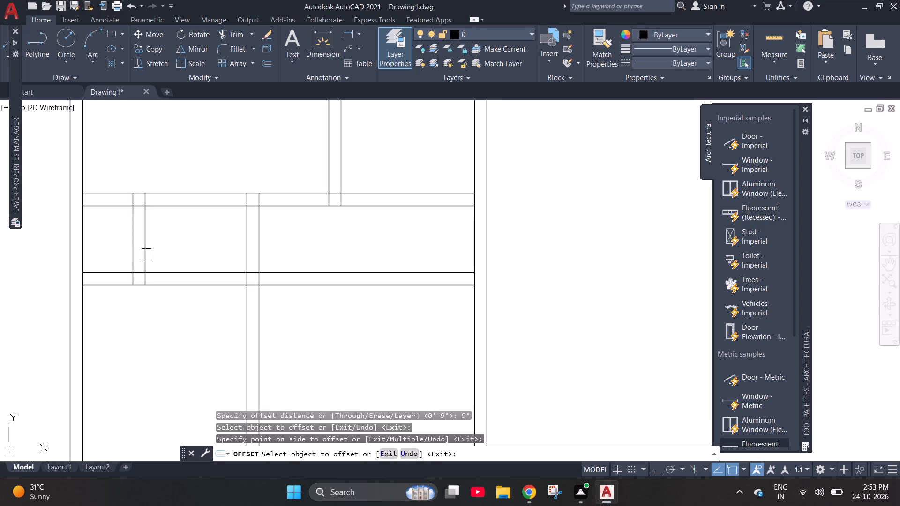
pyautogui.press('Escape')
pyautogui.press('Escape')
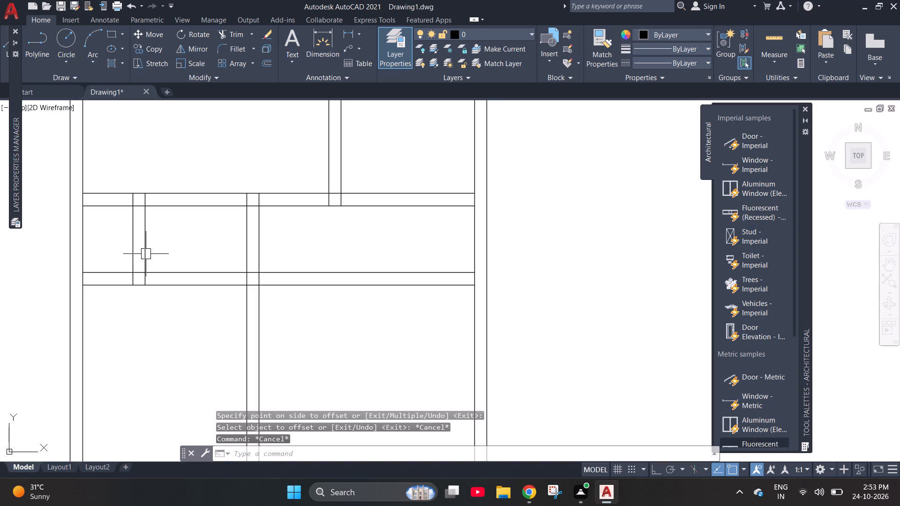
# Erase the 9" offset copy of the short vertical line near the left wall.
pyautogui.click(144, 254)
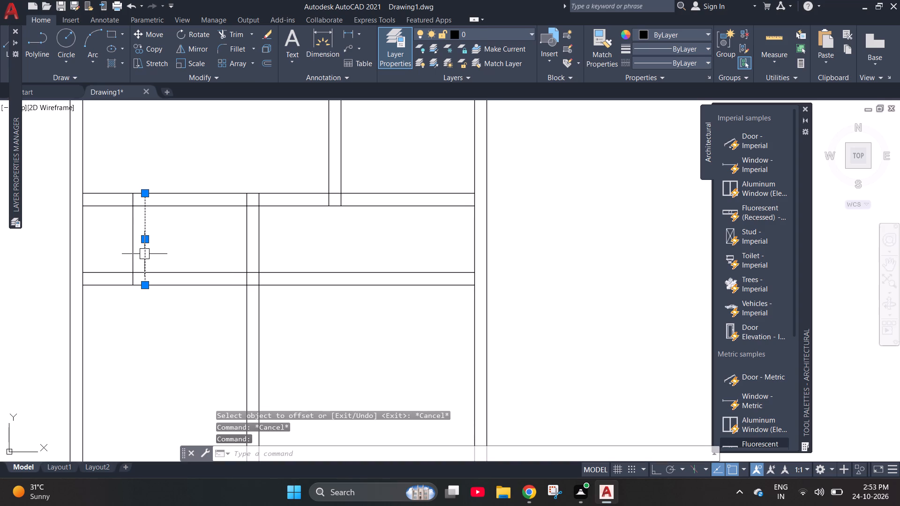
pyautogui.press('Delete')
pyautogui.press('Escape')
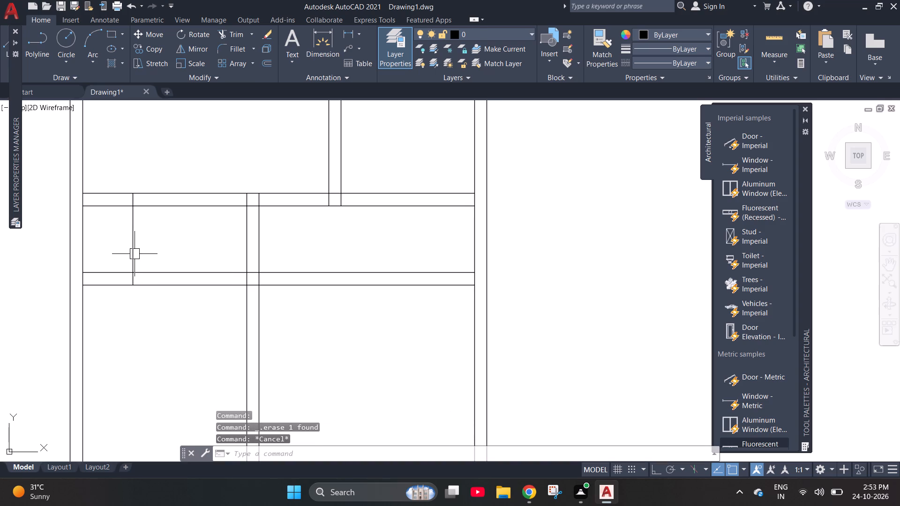
# Offset the short vertical line near the left wall 4" toward the left to form a thin partition.
pyautogui.press('o')
pyautogui.press('Return')
pyautogui.write('4"')
pyautogui.press('Return')
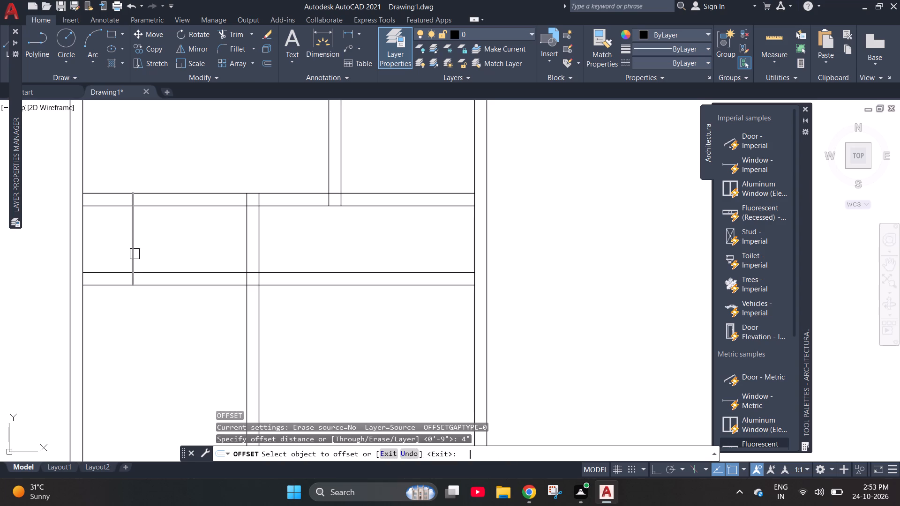
pyautogui.click(134, 243)
pyautogui.click(138, 243)
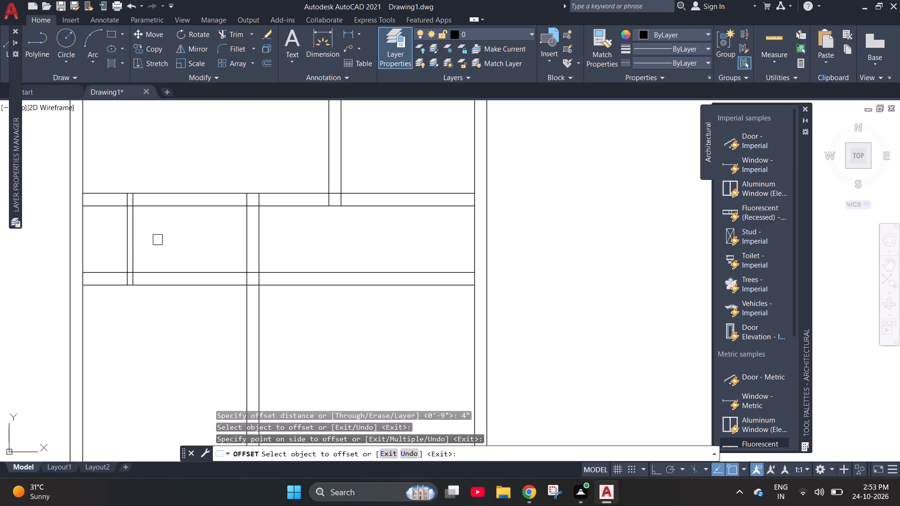
pyautogui.press('Escape')
pyautogui.press('Escape')
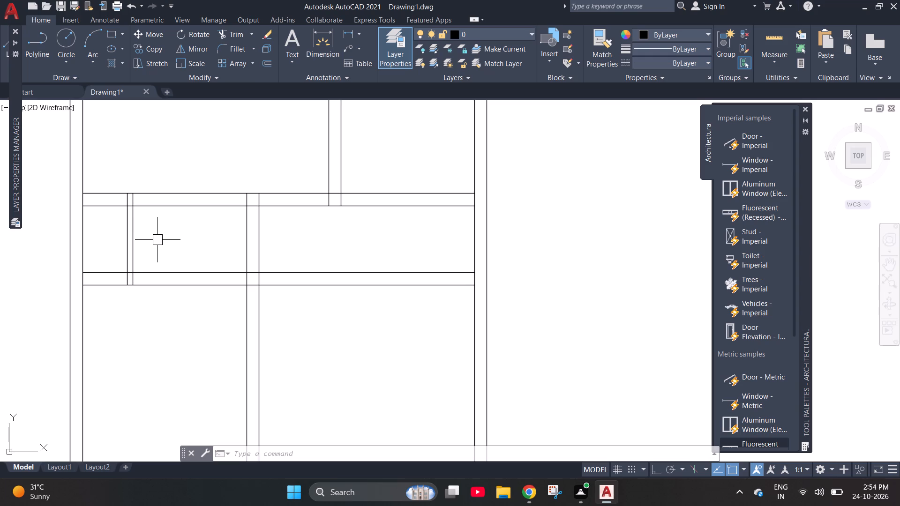
# Measure the bottom-left room's clear width and height with the quick measure tool.
pyautogui.scroll(-2, 120, 220)
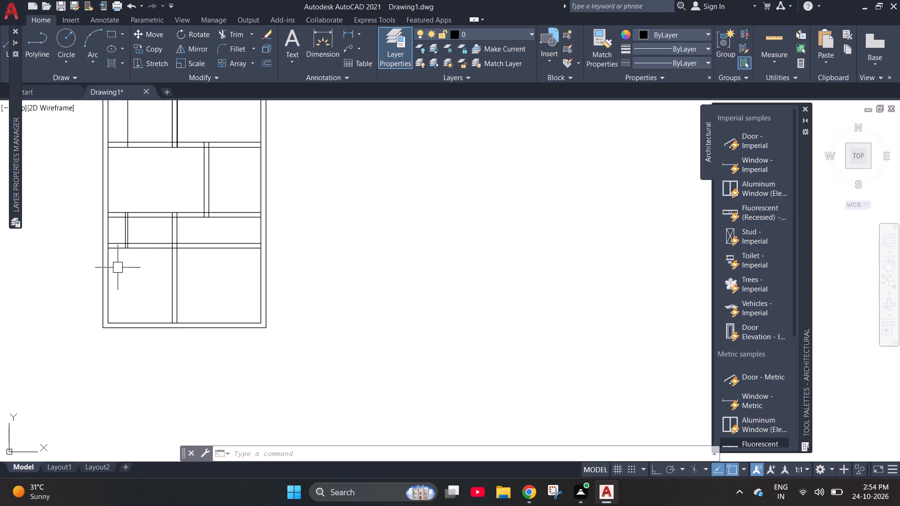
pyautogui.click(769, 33)
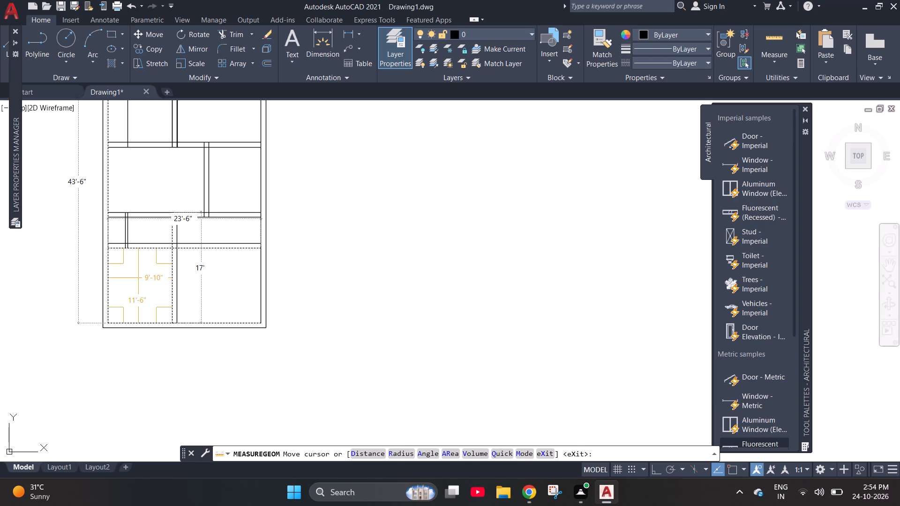
pyautogui.press('Escape')
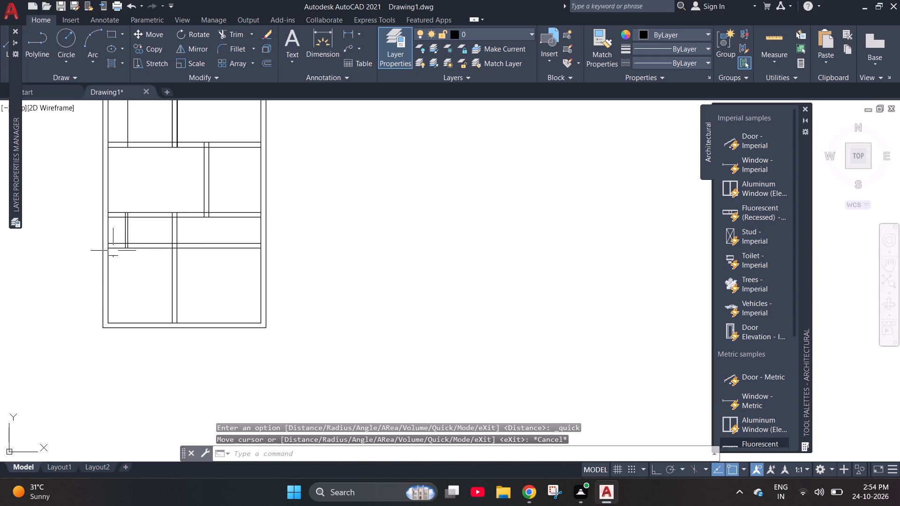
pyautogui.scroll(2, 81, 255)
pyautogui.scroll(-1, 171, 233)
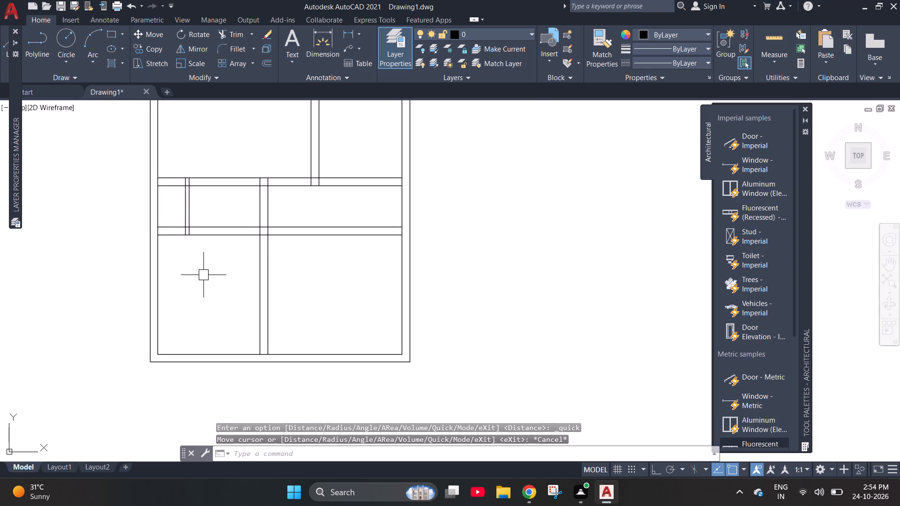
pyautogui.press('Escape')
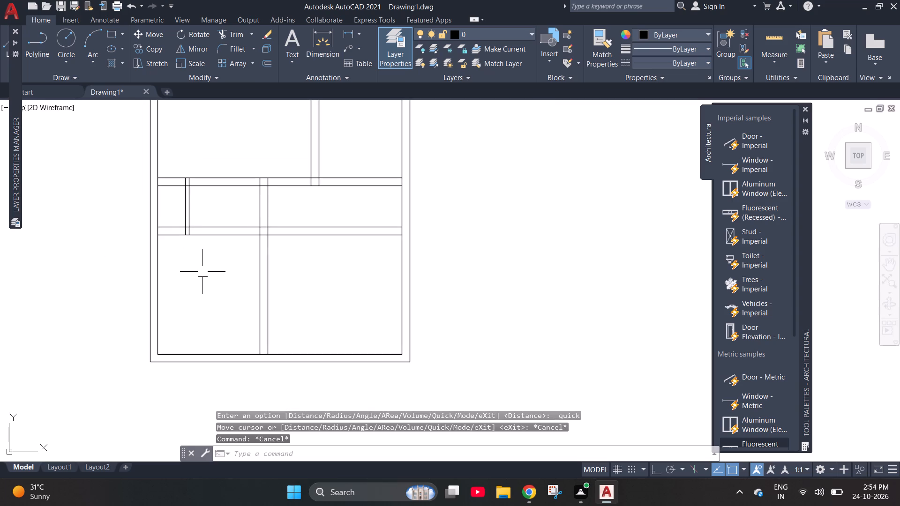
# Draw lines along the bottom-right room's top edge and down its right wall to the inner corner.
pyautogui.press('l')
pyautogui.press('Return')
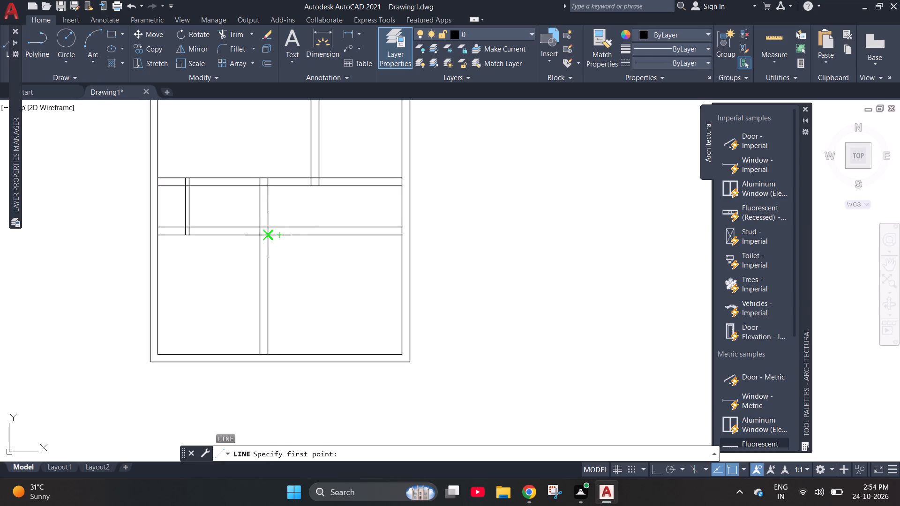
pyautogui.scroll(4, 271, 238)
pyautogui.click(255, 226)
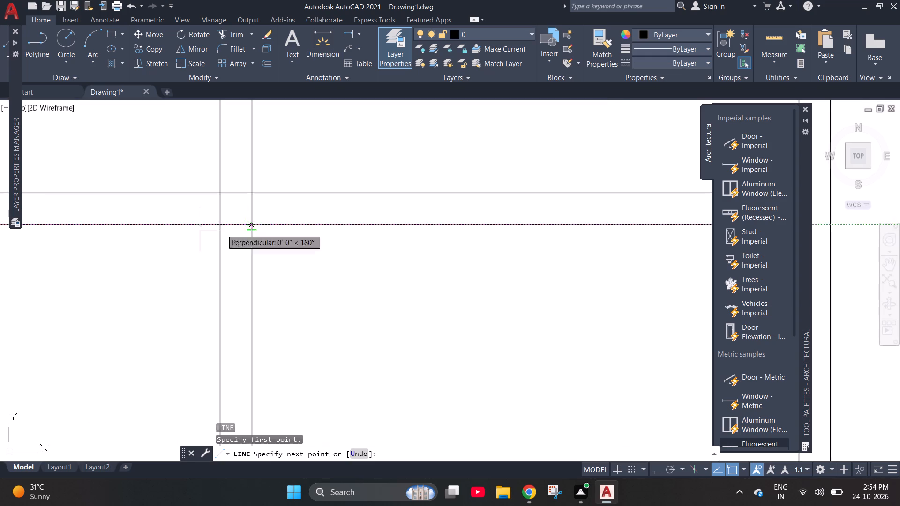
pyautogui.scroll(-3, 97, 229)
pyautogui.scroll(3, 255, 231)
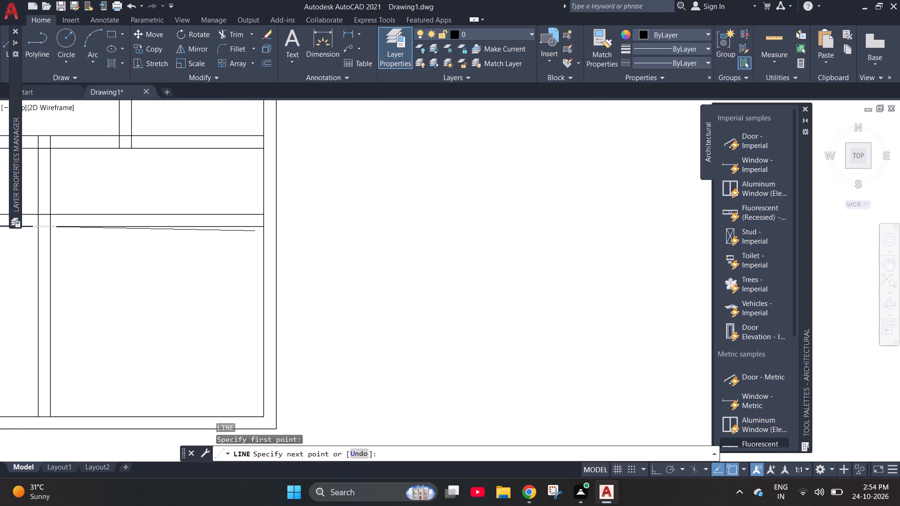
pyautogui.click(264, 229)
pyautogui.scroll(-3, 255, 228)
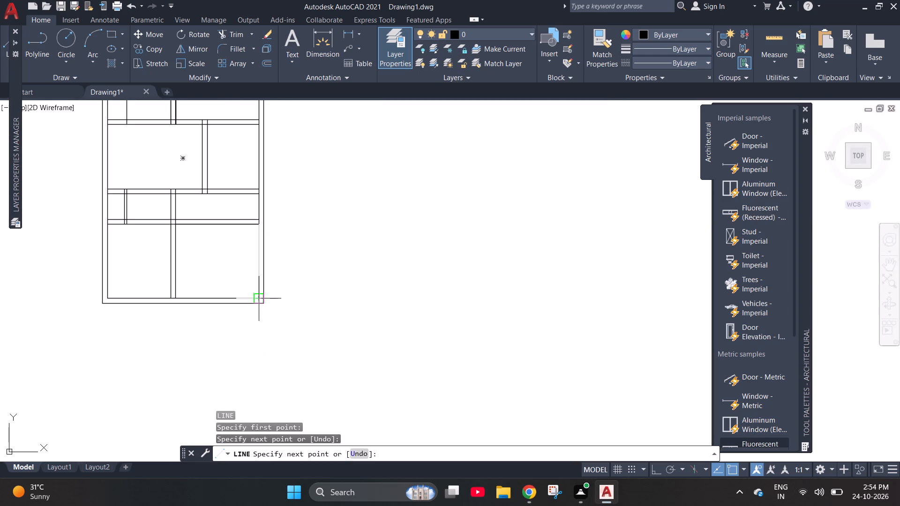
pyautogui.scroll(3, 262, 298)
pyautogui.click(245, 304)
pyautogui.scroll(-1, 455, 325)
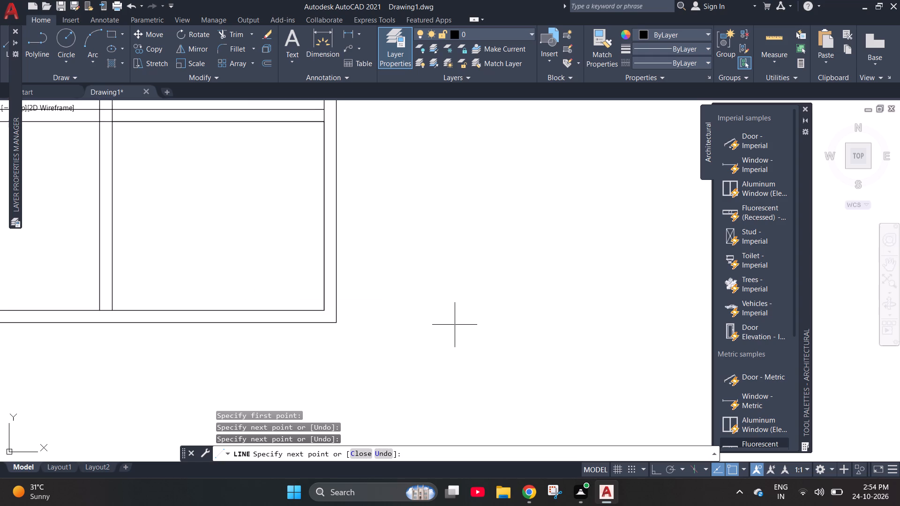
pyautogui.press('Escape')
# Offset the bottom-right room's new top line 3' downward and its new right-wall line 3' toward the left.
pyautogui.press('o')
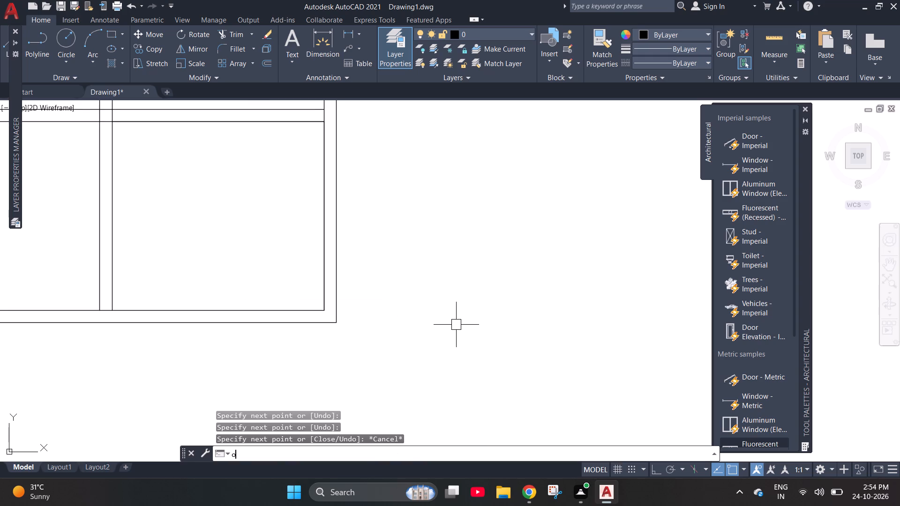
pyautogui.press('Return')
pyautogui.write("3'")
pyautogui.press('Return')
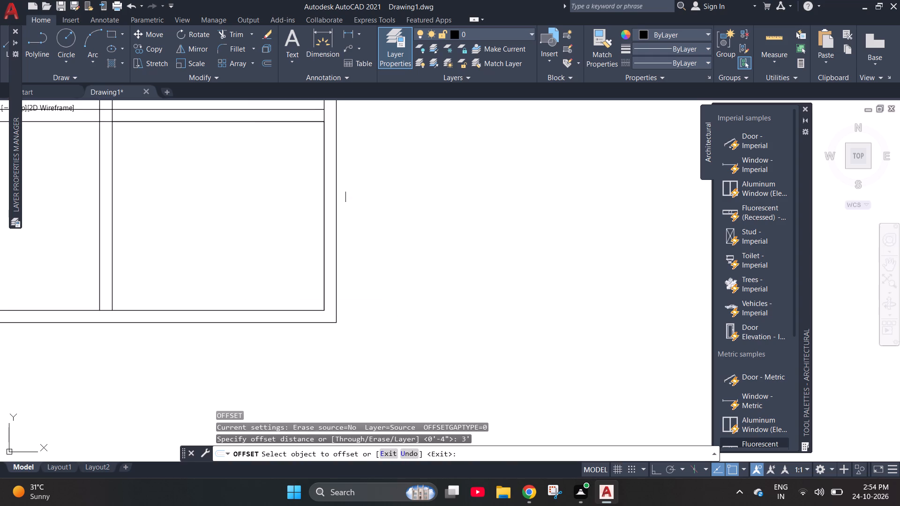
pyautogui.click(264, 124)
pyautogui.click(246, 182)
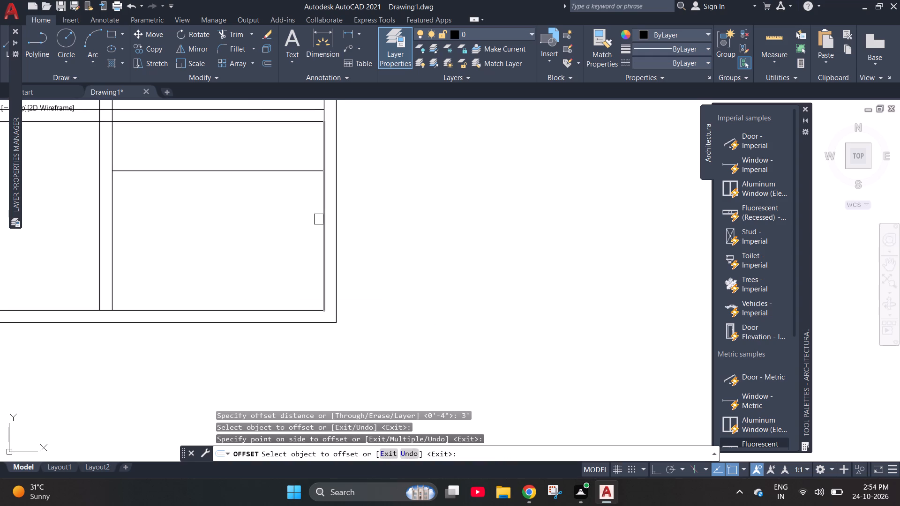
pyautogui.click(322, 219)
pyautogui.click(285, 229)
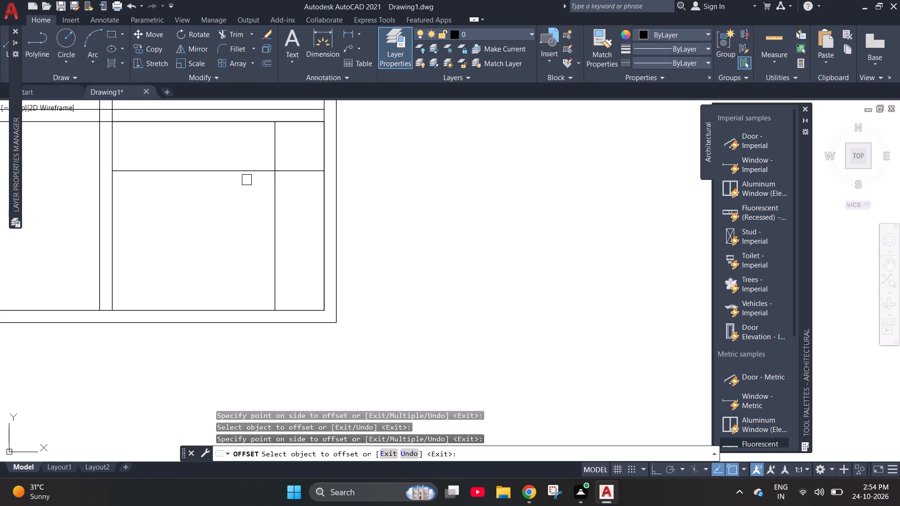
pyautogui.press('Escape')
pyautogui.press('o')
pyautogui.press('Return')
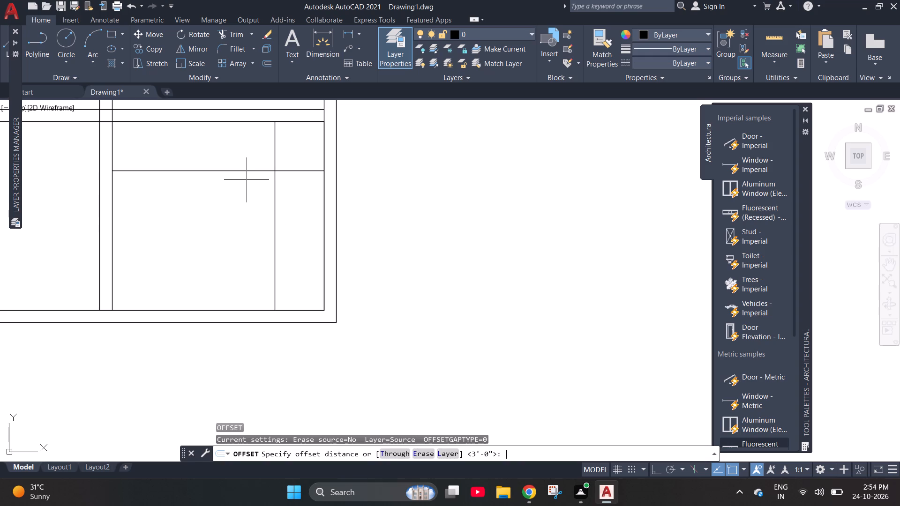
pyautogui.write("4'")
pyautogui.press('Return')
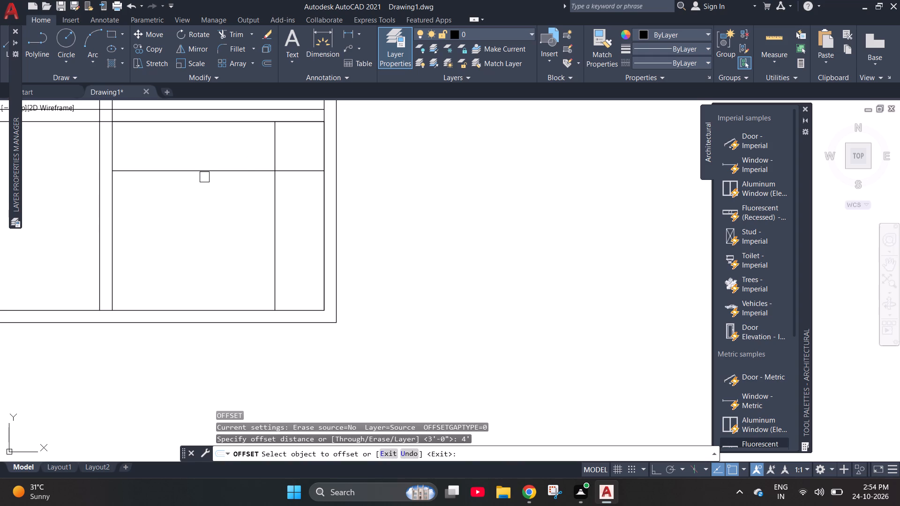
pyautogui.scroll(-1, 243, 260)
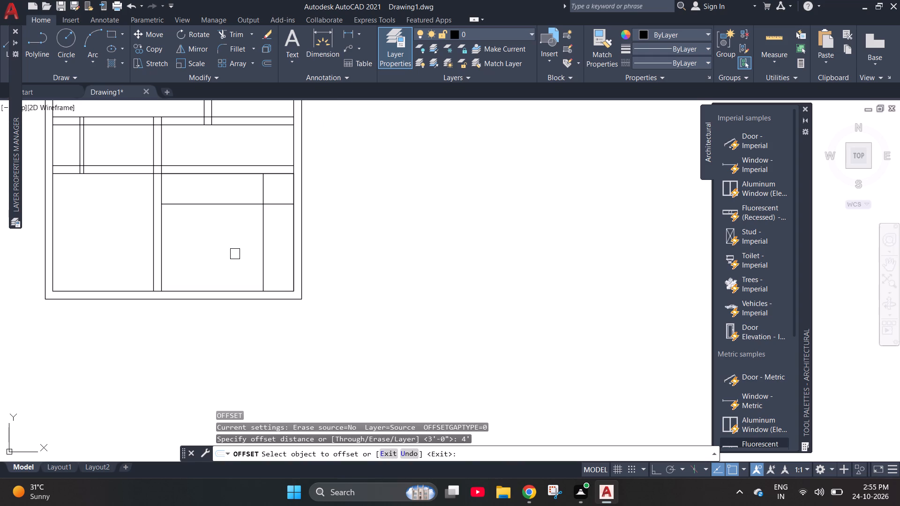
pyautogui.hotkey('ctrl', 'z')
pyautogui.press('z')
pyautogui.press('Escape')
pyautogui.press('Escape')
# Trim away the horizontal partition between the two right-hand bottom rooms, together with the 3' offset lines below it.
pyautogui.write('tr')
pyautogui.press('Return')
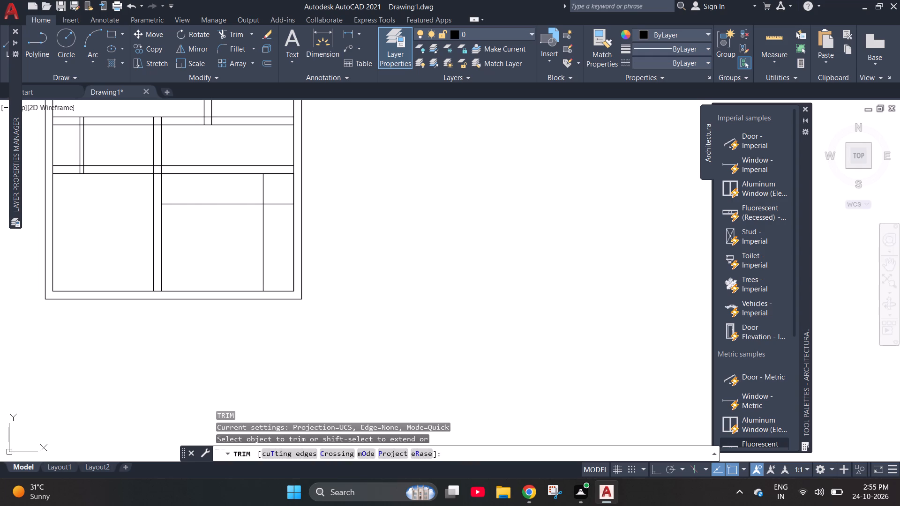
pyautogui.moveTo(179, 151); pyautogui.dragTo(277, 202)
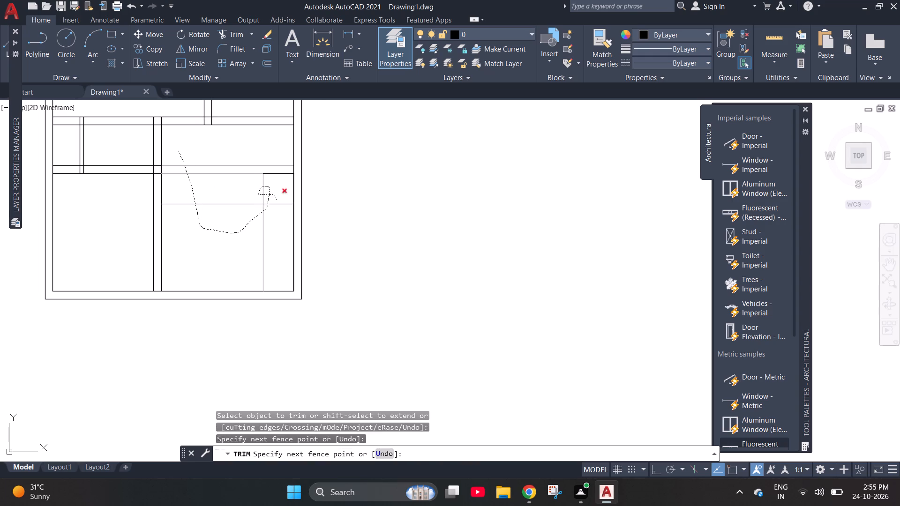
pyautogui.moveTo(277, 202); pyautogui.dragTo(268, 271)
pyautogui.moveTo(272, 155); pyautogui.dragTo(284, 223)
pyautogui.scroll(-2, 255, 231)
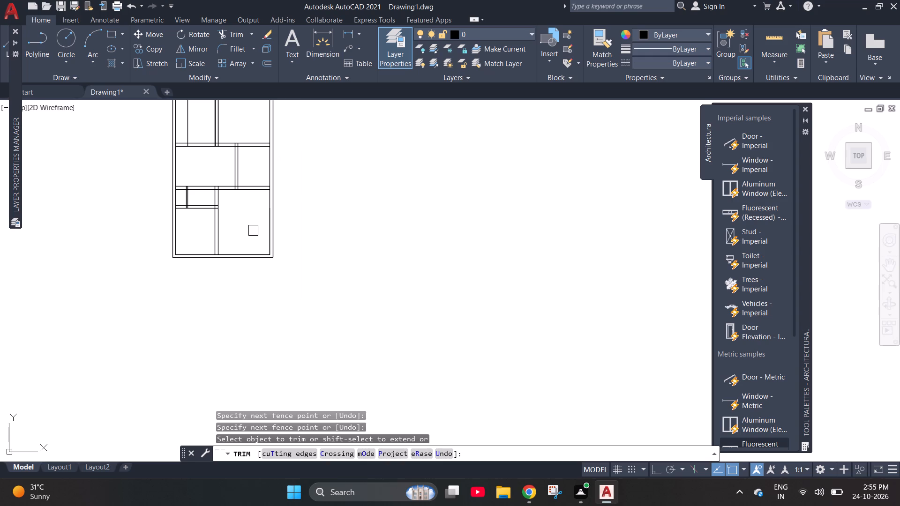
pyautogui.press('Escape')
pyautogui.press('Escape')
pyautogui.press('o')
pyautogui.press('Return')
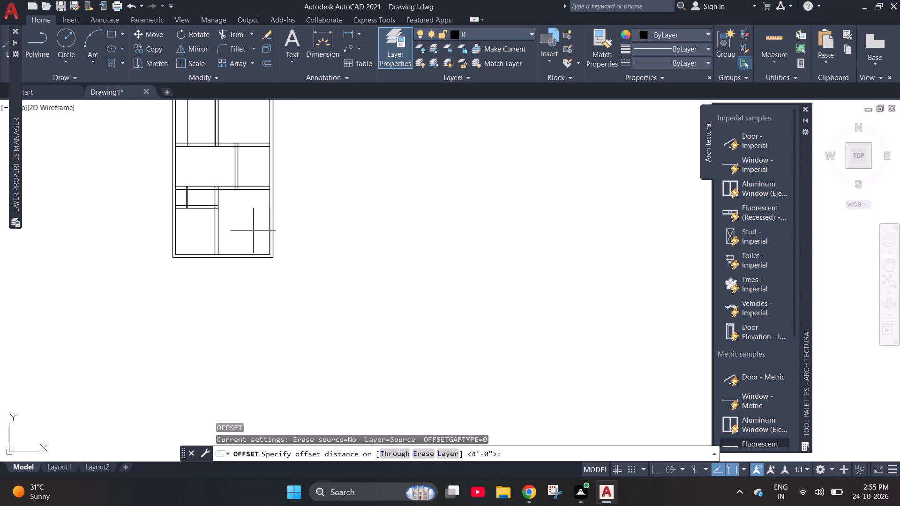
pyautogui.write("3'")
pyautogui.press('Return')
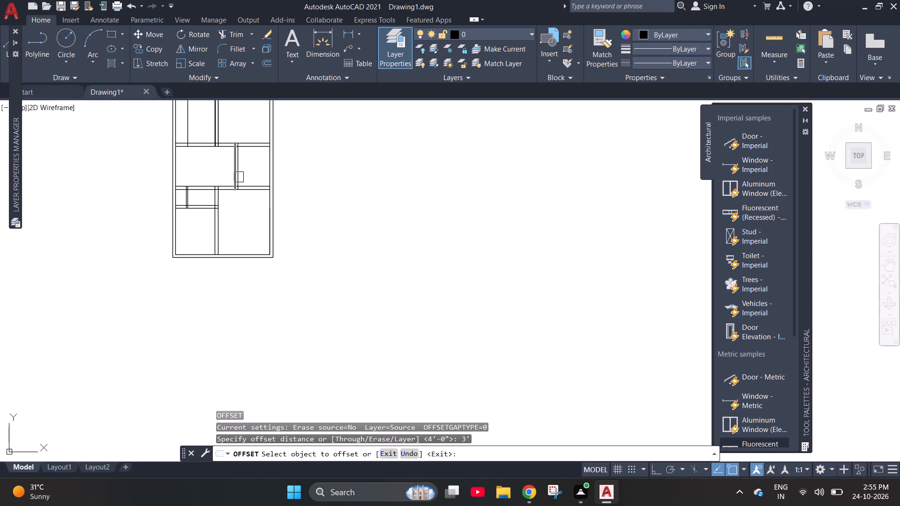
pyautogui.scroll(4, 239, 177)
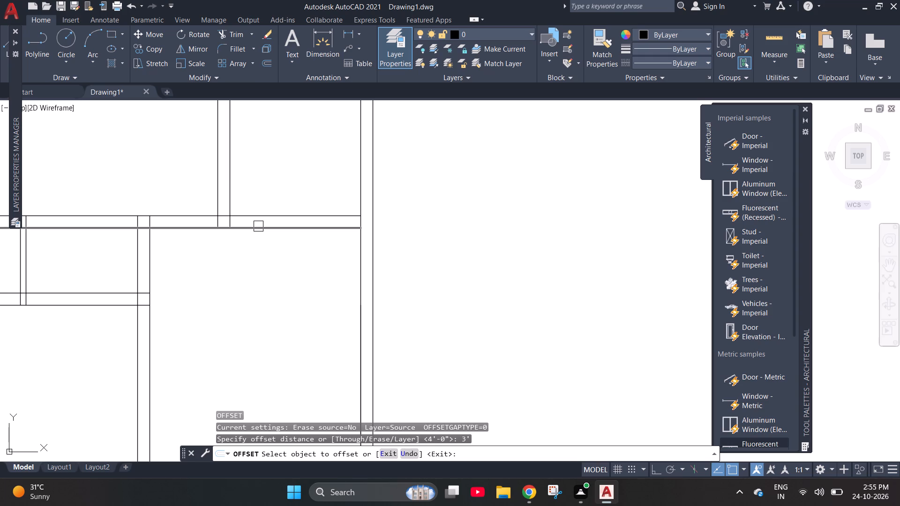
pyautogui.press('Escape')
# Draw lines along the enlarged bottom-right room's top edge and down its right wall to the inner corner.
pyautogui.press('l')
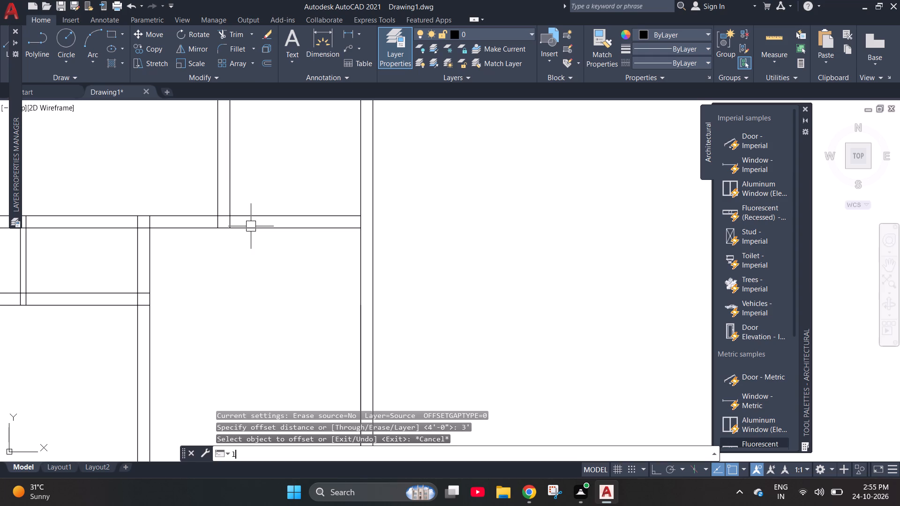
pyautogui.press('Return')
pyautogui.click(151, 227)
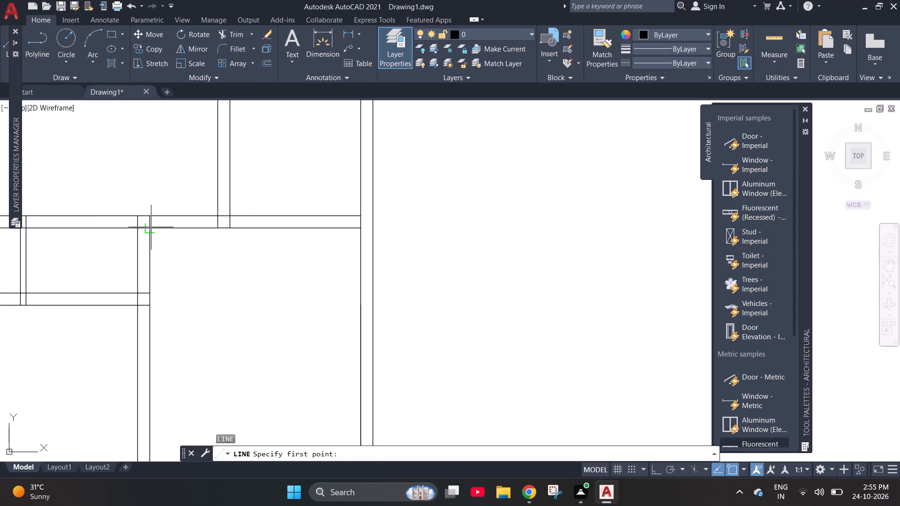
pyautogui.click(361, 227)
pyautogui.scroll(-3, 258, 201)
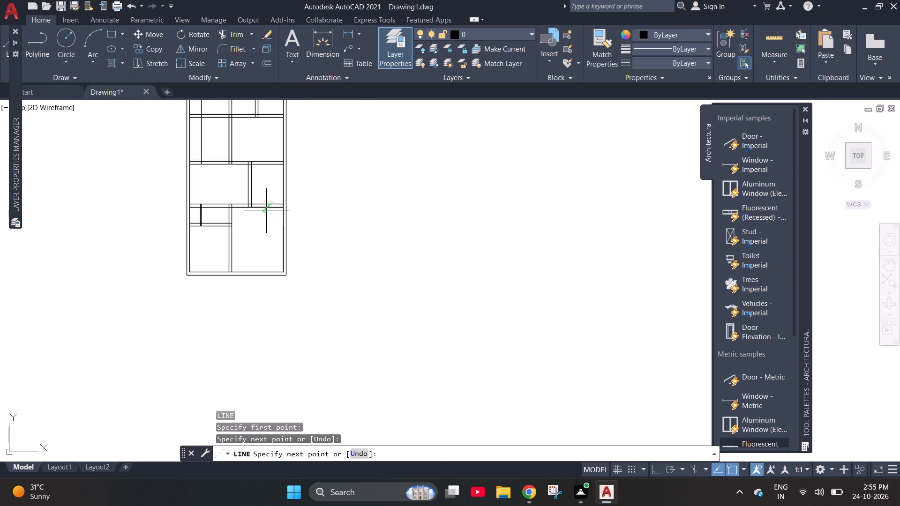
pyautogui.scroll(3, 281, 270)
pyautogui.click(285, 274)
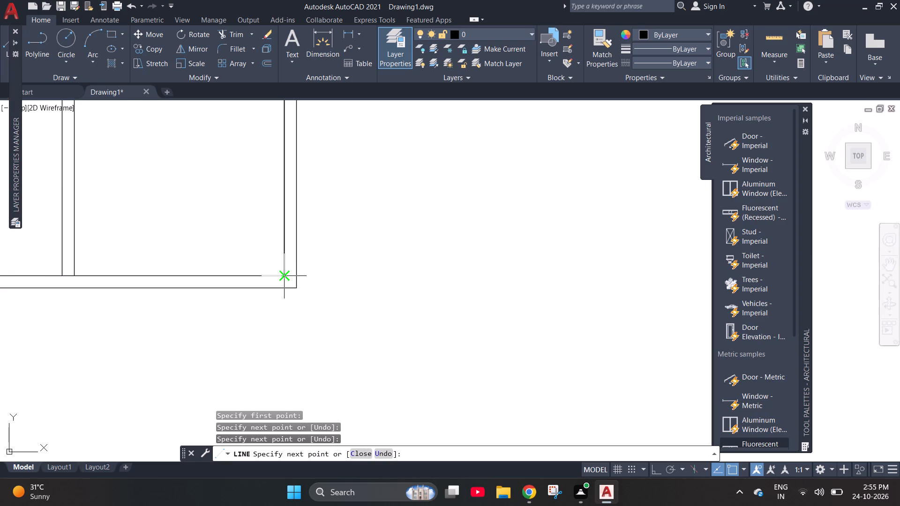
pyautogui.press('Escape')
# Offset the enlarged bottom-right room's new top line 3' downward and its new right-wall line 3' toward the left.
pyautogui.press('o')
pyautogui.press('Return')
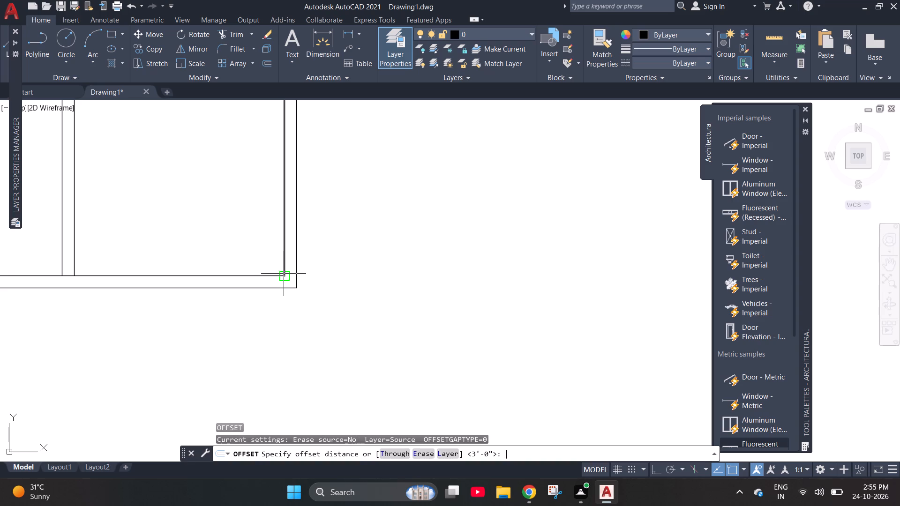
pyautogui.write("3'")
pyautogui.press('Return')
pyautogui.scroll(-1, 305, 319)
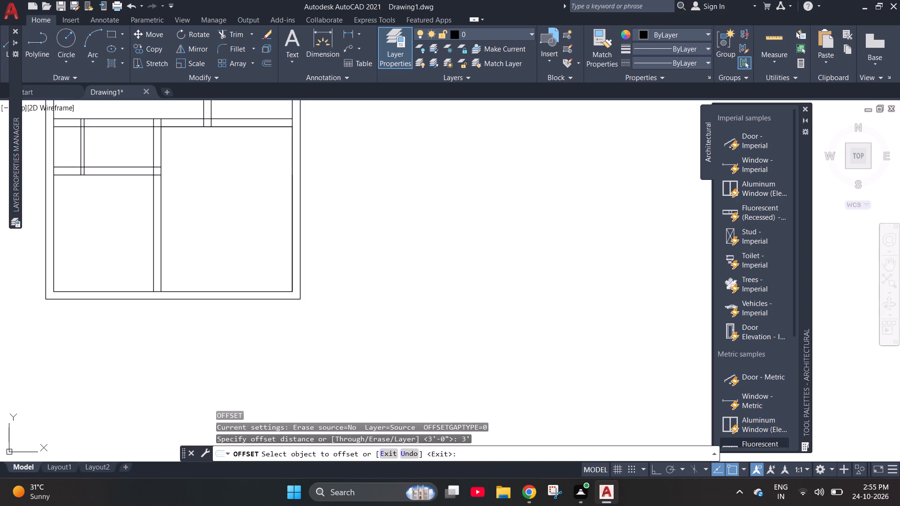
pyautogui.click(241, 124)
pyautogui.click(238, 190)
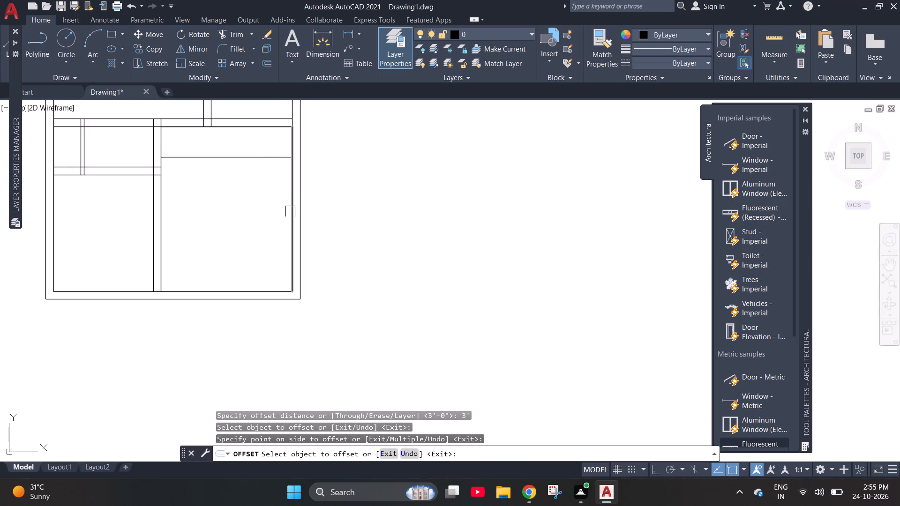
pyautogui.moveTo(292, 213); pyautogui.dragTo(287, 213)
pyautogui.click(242, 226)
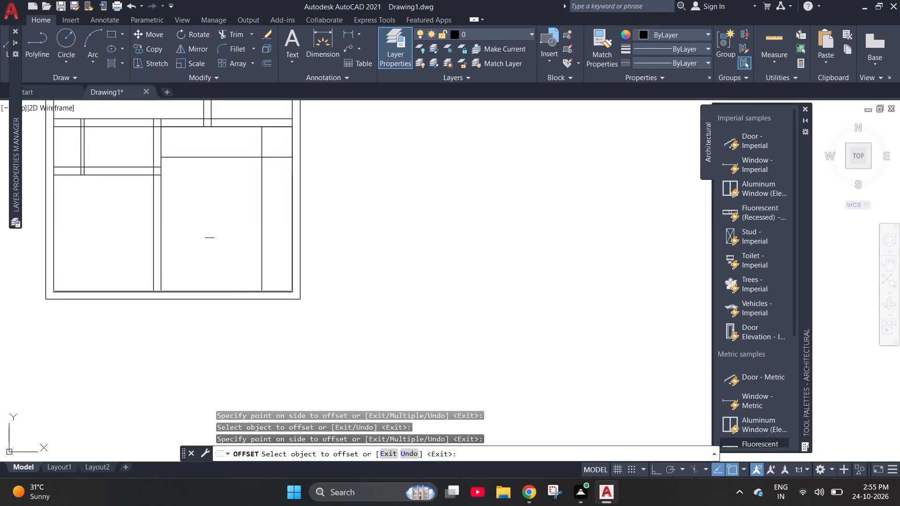
pyautogui.press('Escape')
pyautogui.press('Escape')
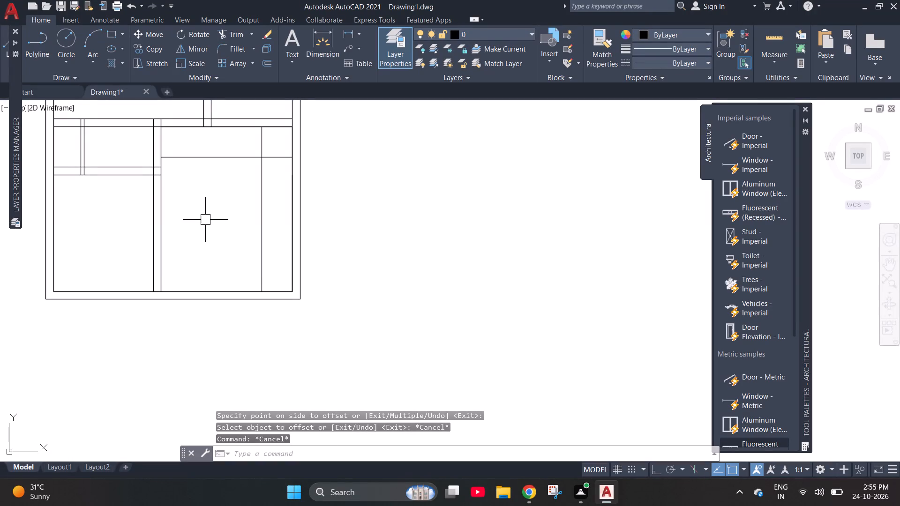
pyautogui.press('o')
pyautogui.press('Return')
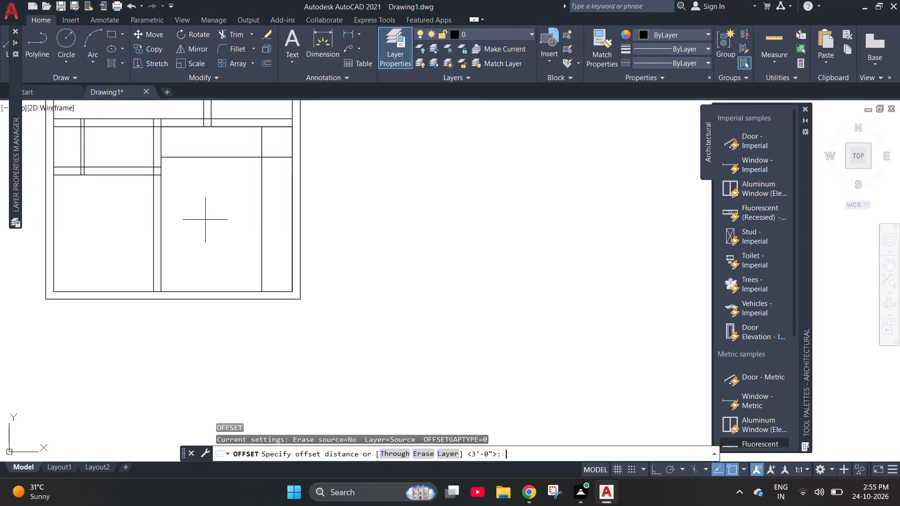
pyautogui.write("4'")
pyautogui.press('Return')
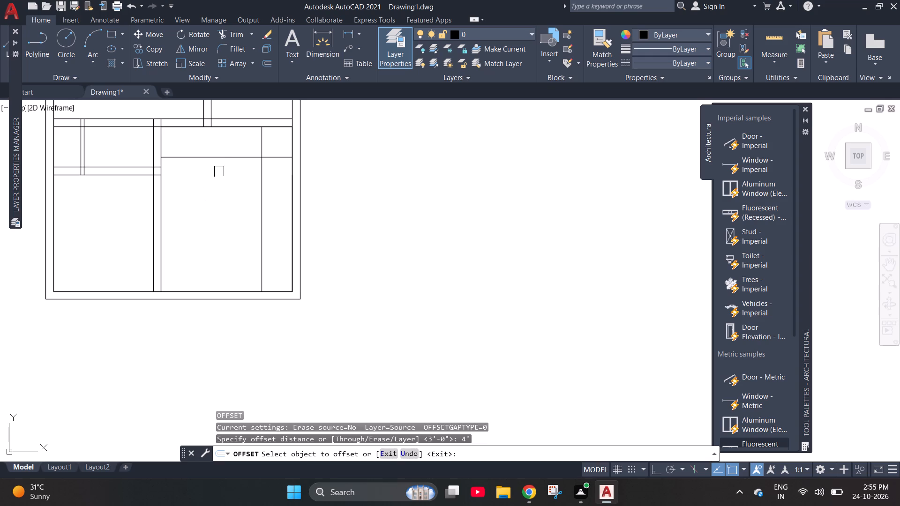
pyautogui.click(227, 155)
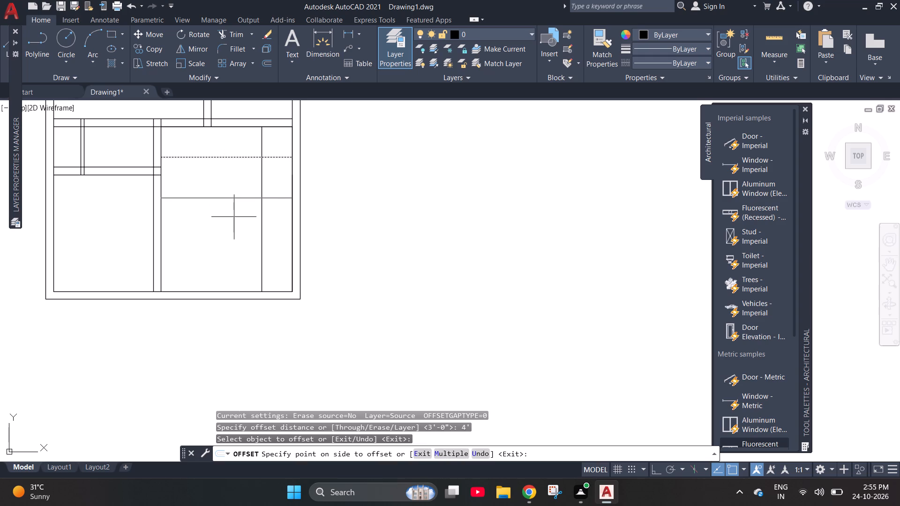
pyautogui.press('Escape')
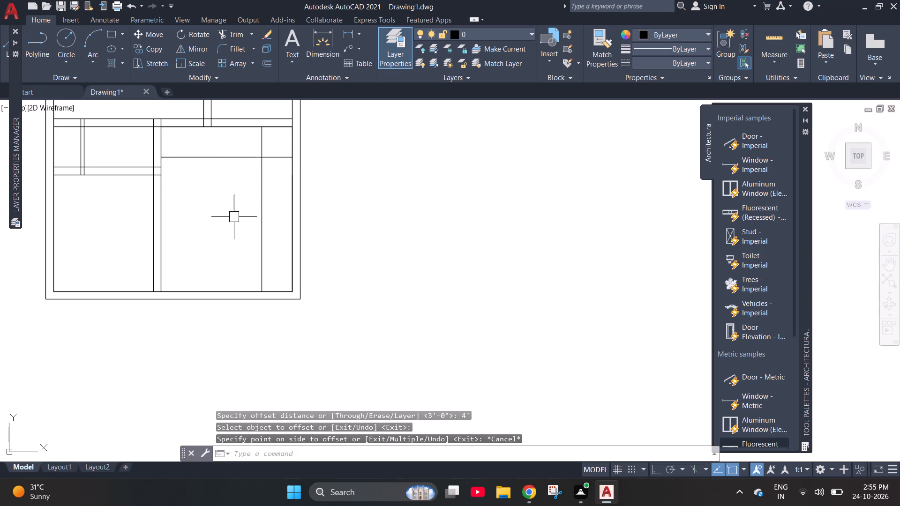
# Offset the horizontal 3' offset line in the bottom-right room 5' downward.
pyautogui.press('o')
pyautogui.press('Return')
pyautogui.write("5'")
pyautogui.press('Return')
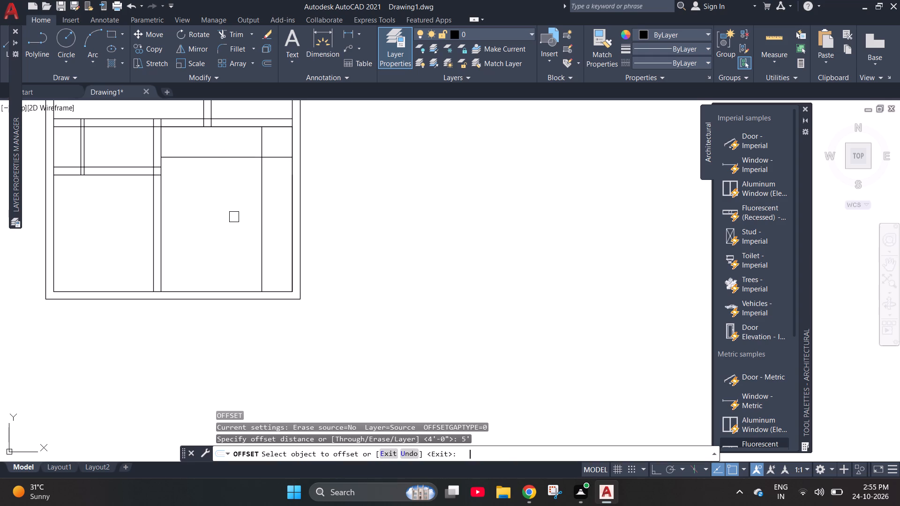
pyautogui.click(248, 162)
pyautogui.click(243, 237)
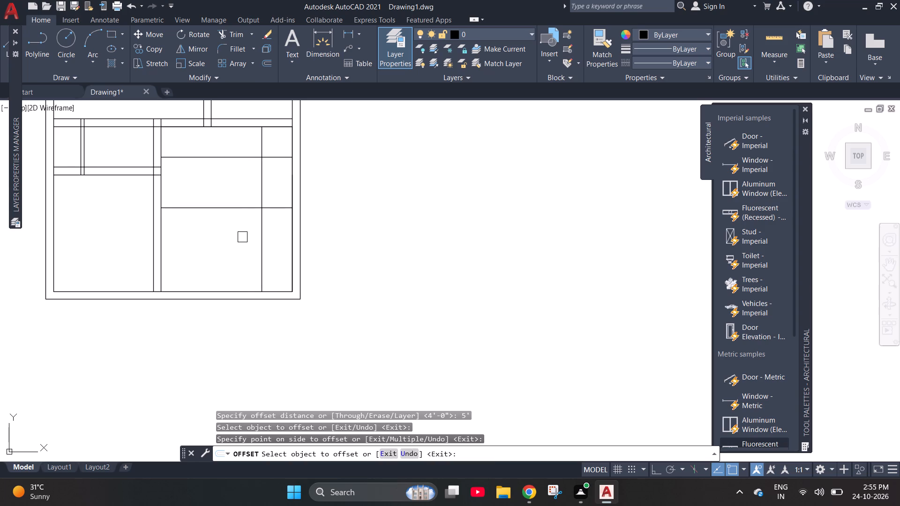
pyautogui.press('Escape')
# Offset the new horizontal line in the bottom-right room 3' further downward.
pyautogui.press('o')
pyautogui.press('Return')
pyautogui.write("3'")
pyautogui.press('Return')
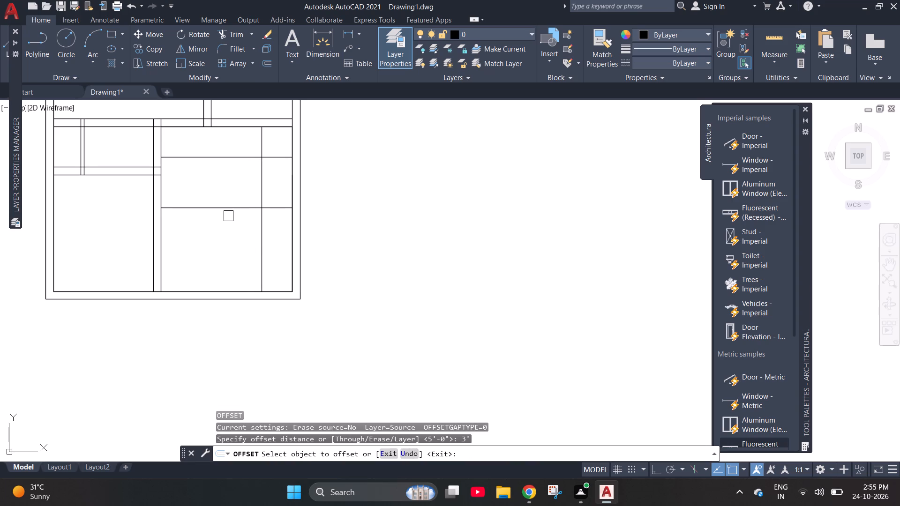
pyautogui.click(232, 207)
pyautogui.click(231, 275)
pyautogui.press('Escape')
# Trim away the part of the vertical 3' offset line that lies below the lowest horizontal offset line.
pyautogui.write('tr')
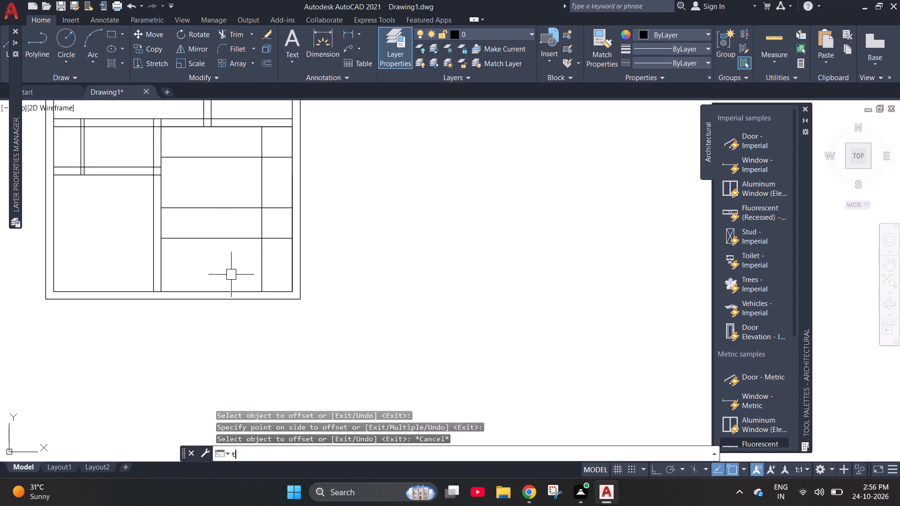
pyautogui.press('space')
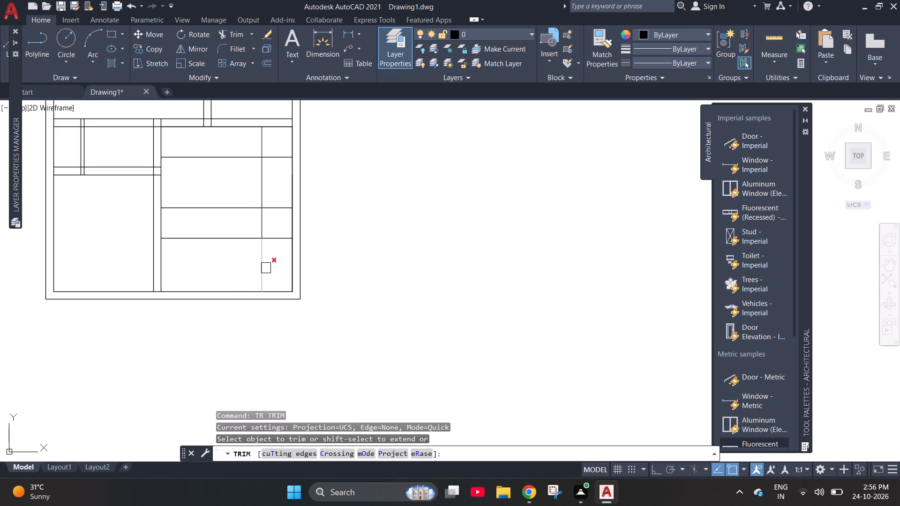
pyautogui.click(265, 268)
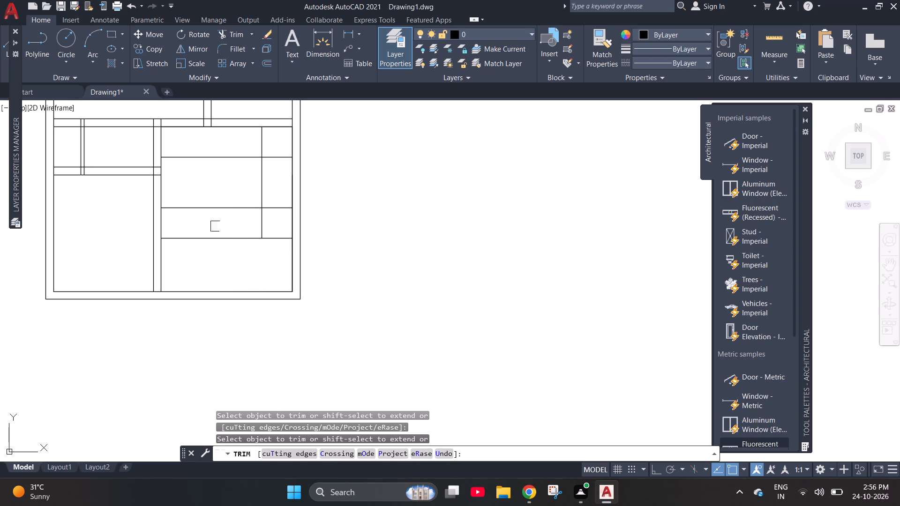
pyautogui.click(263, 220)
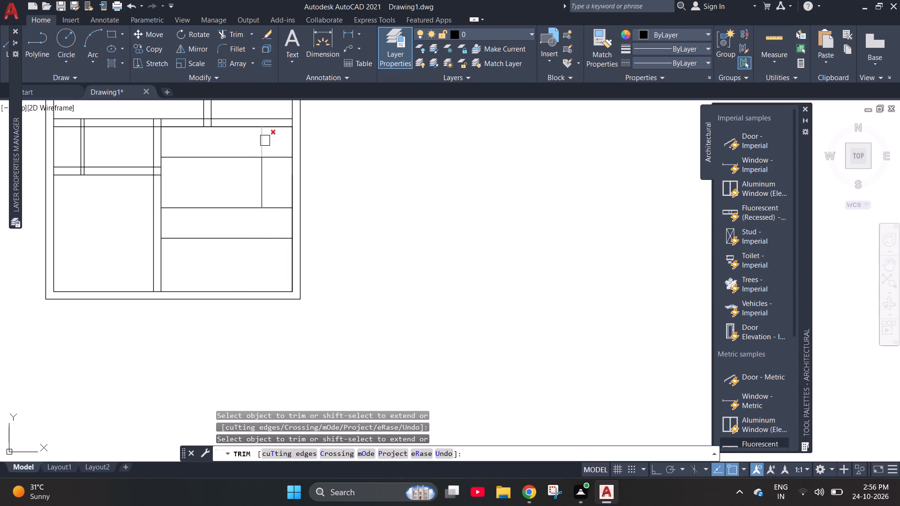
pyautogui.hotkey('ctrl', 'z')
pyautogui.press('Escape')
pyautogui.press('Escape')
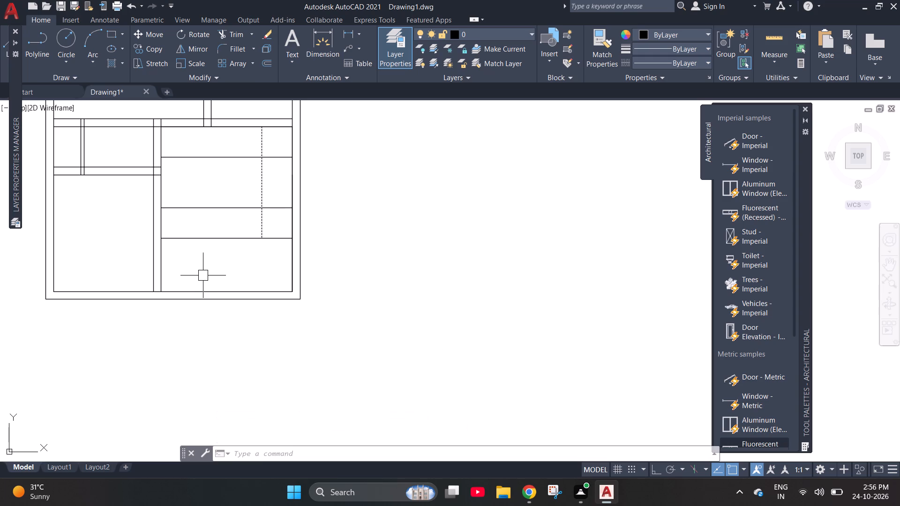
# Draw a vertical line across the upper 3' strip, from the end of the partition above down to the strip's lower edge.
pyautogui.press('l')
pyautogui.press('Return')
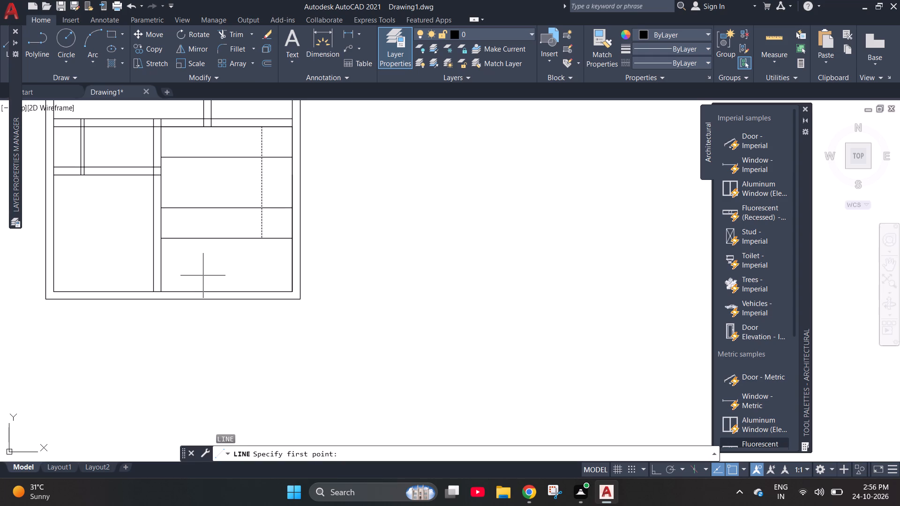
pyautogui.click(212, 129)
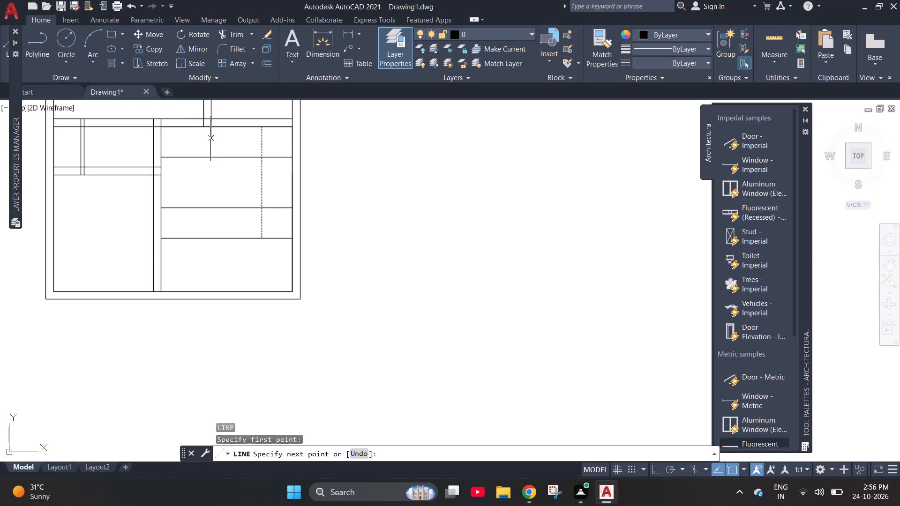
pyautogui.click(210, 160)
pyautogui.press('Escape')
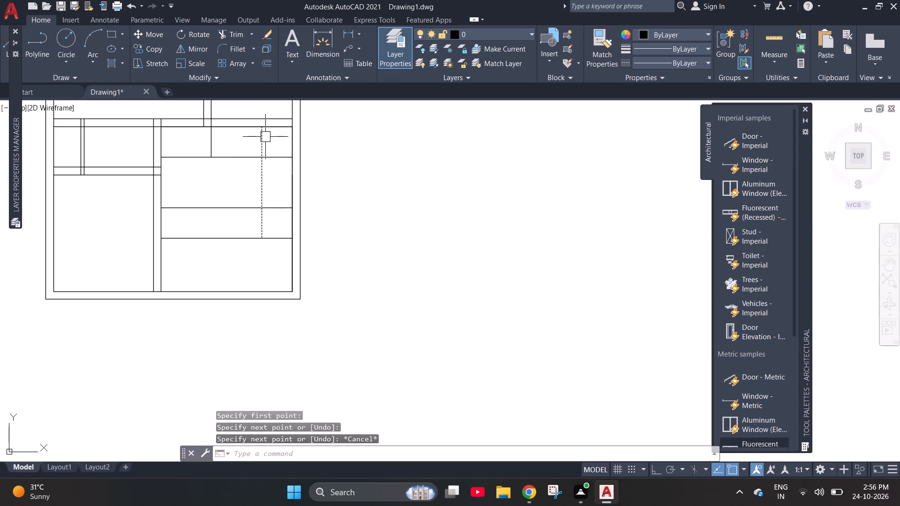
pyautogui.press('Escape')
# Offset the short vertical line in the upper strip repeatedly at 10" spacing toward the right, up to the vertical 3' offset line.
pyautogui.press('o')
pyautogui.press('Return')
pyautogui.write('10"')
pyautogui.press('Return')
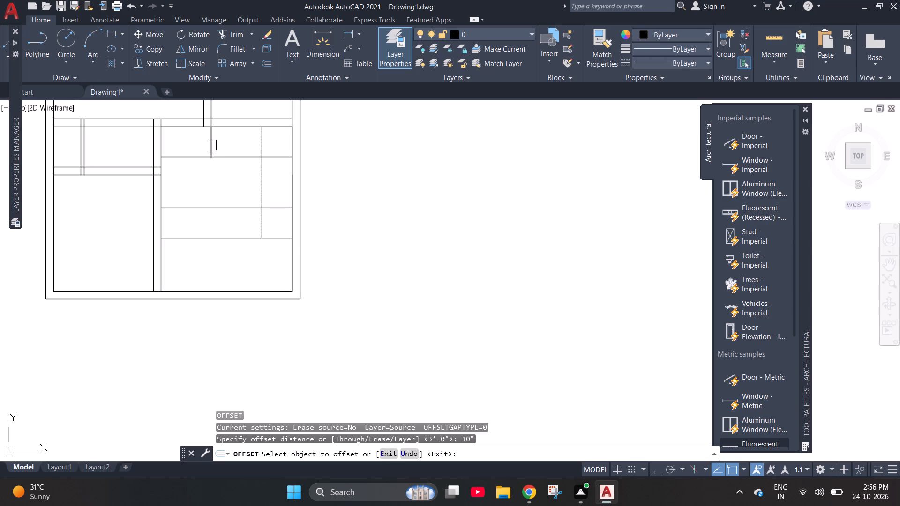
pyautogui.moveTo(211, 145); pyautogui.dragTo(219, 146)
pyautogui.write('m')
pyautogui.press('space')
pyautogui.click(250, 144)
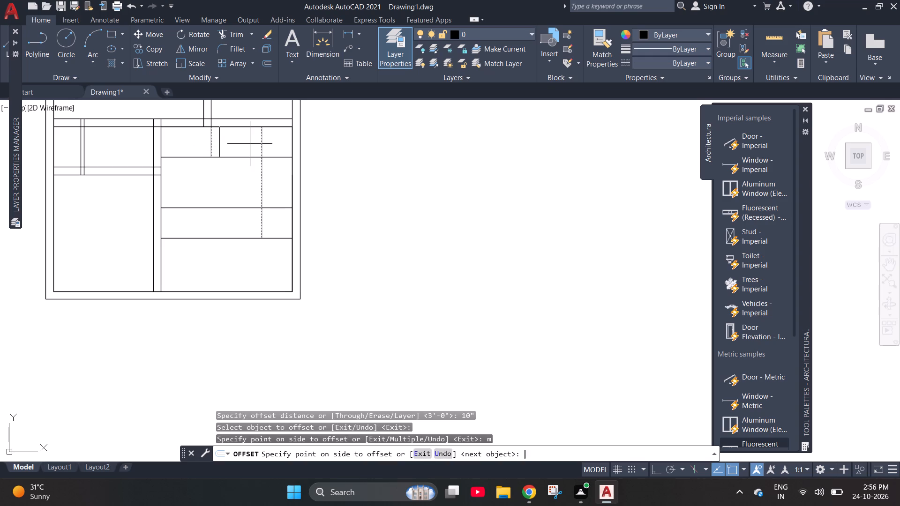
pyautogui.click(238, 150)
pyautogui.click(246, 150)
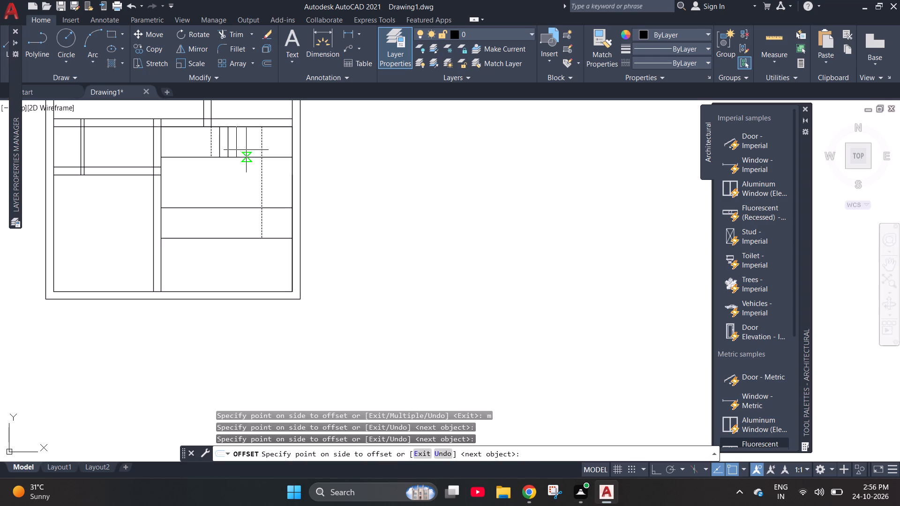
pyautogui.click(248, 150)
pyautogui.click(256, 150)
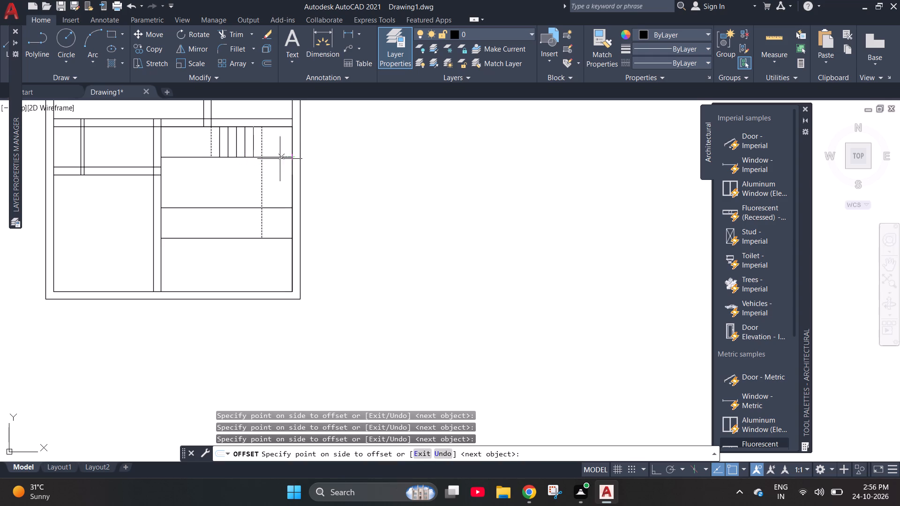
pyautogui.click(284, 152)
pyautogui.press('Escape')
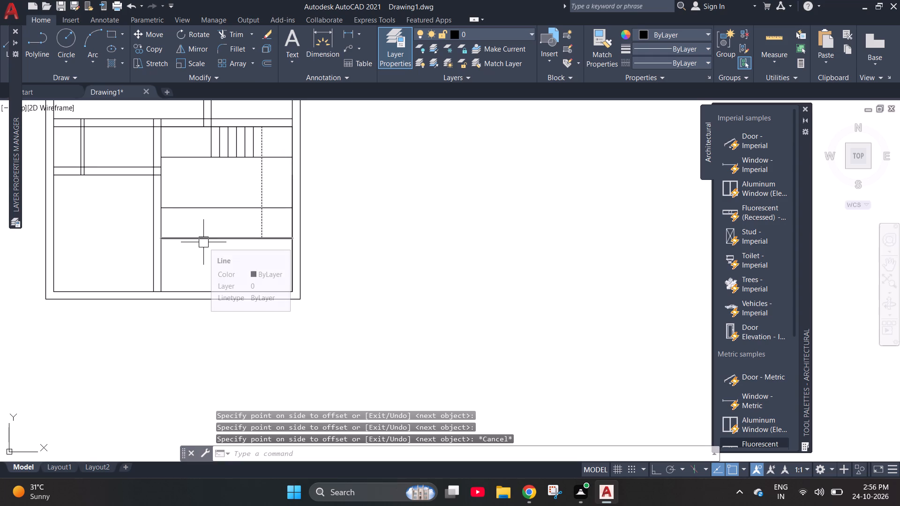
# Draw a vertical line across the lower 3' strip, in line with the first short line of the upper strip.
pyautogui.write('l')
pyautogui.press('space')
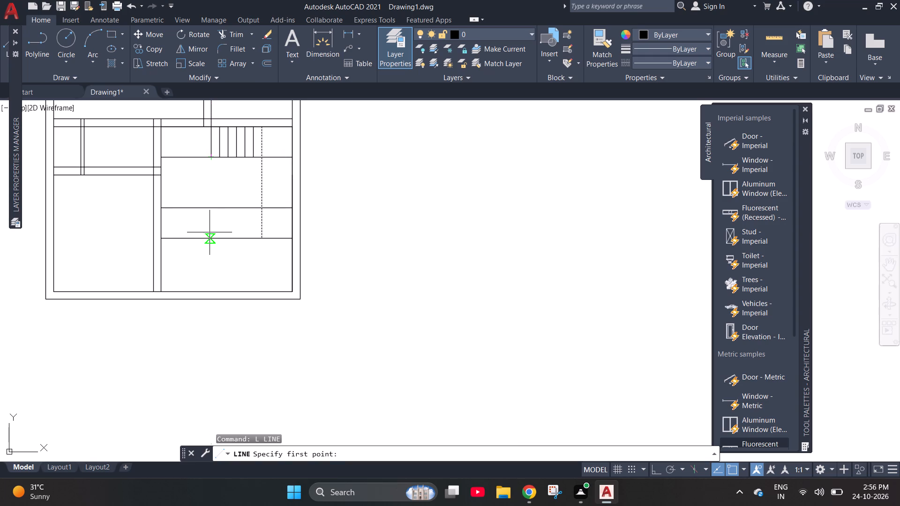
pyautogui.scroll(3, 210, 233)
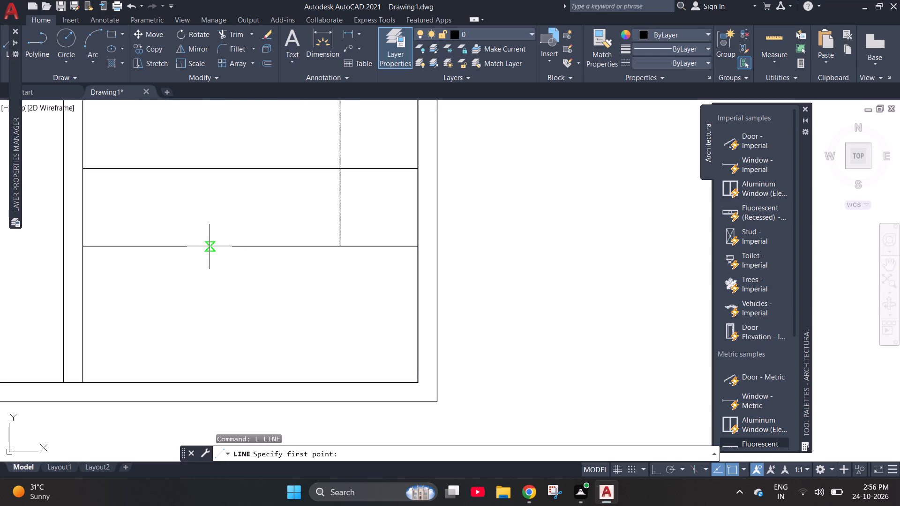
pyautogui.scroll(-2, 210, 246)
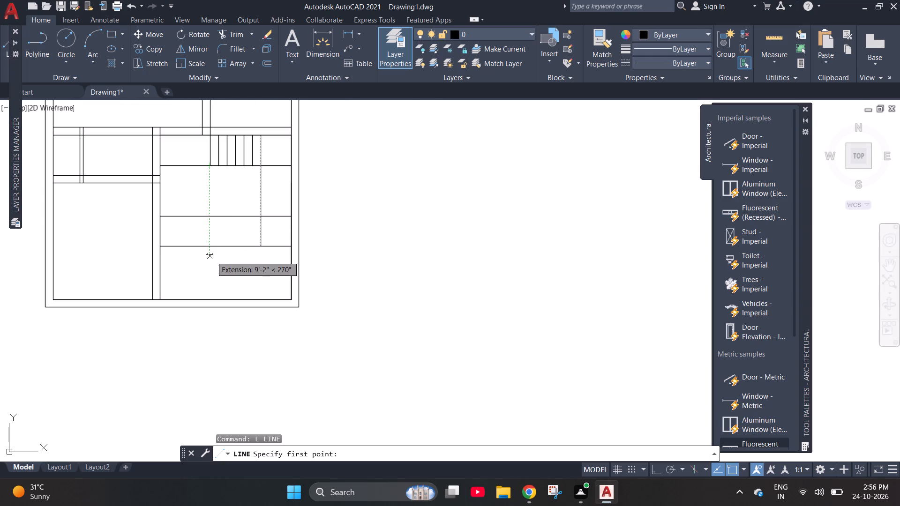
pyautogui.click(213, 246)
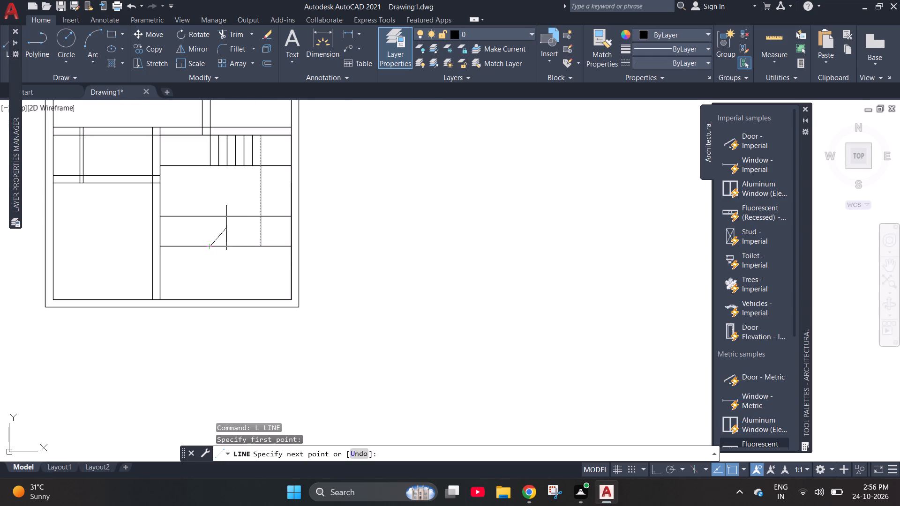
pyautogui.click(209, 220)
pyautogui.press('Escape')
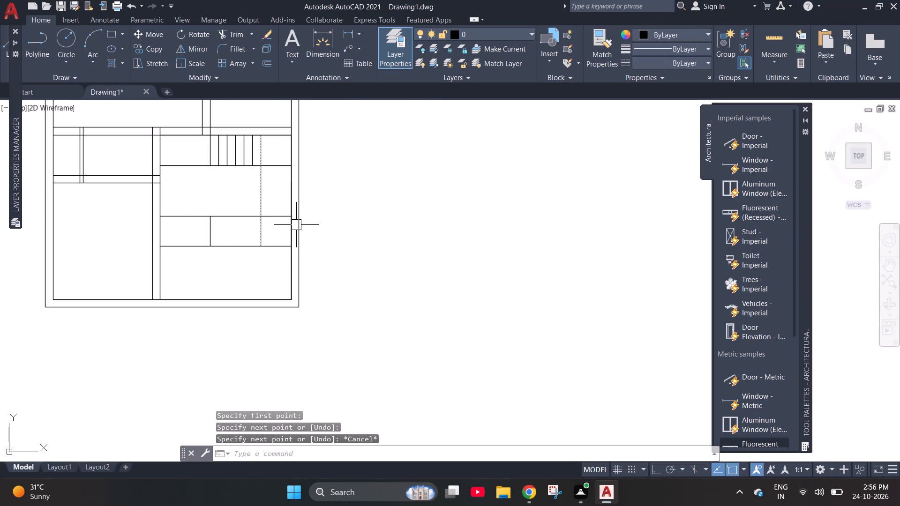
# Offset the lower strip's short vertical line repeatedly at 10" spacing toward the right, up to the vertical 3' offset line.
pyautogui.press('o')
pyautogui.press('Return')
pyautogui.write('10"')
pyautogui.press('Return')
pyautogui.click(209, 235)
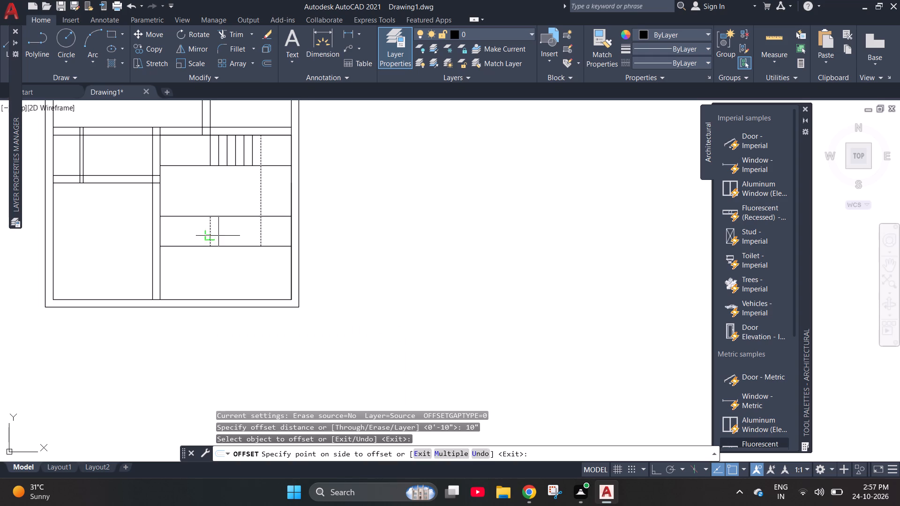
pyautogui.write('m')
pyautogui.press('space')
pyautogui.click(236, 237)
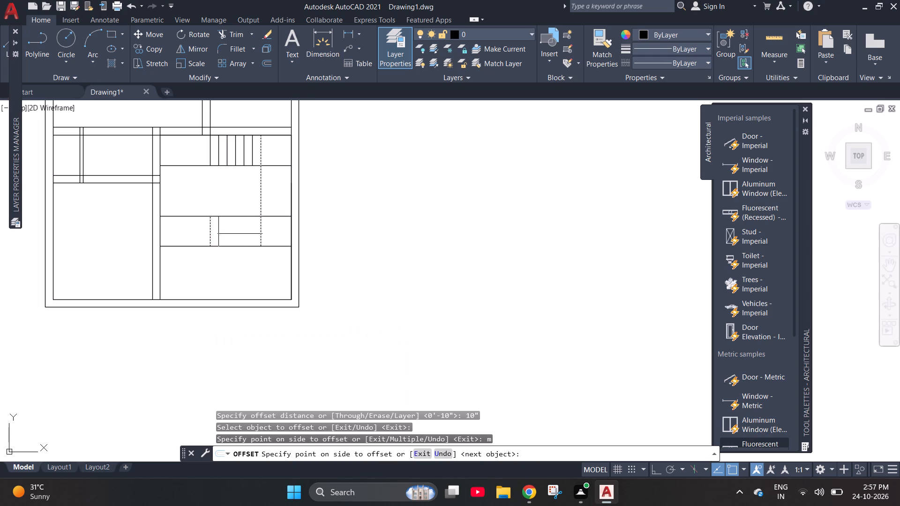
pyautogui.doubleClick(240, 234)
pyautogui.click(245, 232)
pyautogui.doubleClick(251, 233)
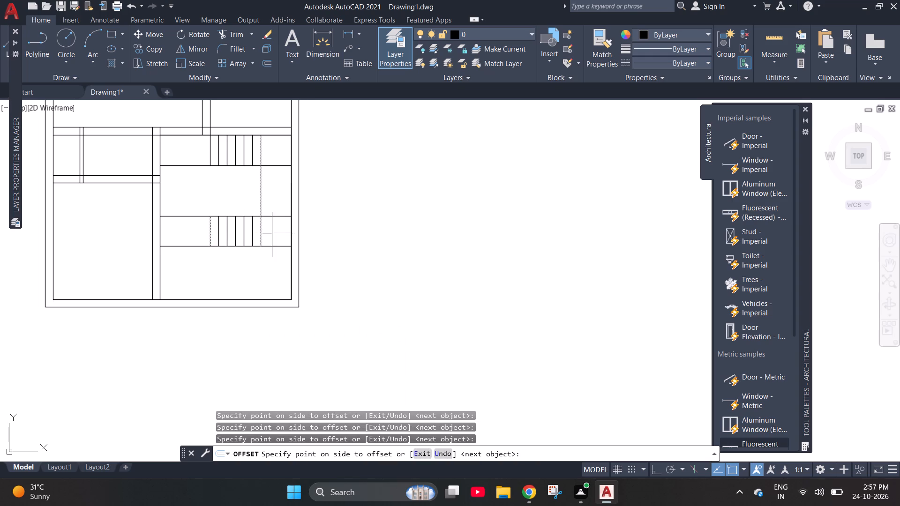
pyautogui.click(272, 234)
pyautogui.press('Escape')
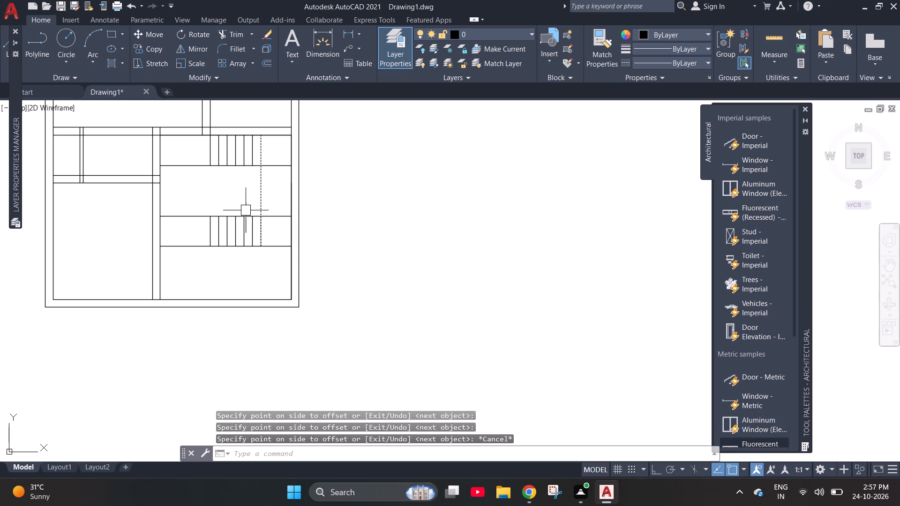
pyautogui.press('Escape')
pyautogui.press('Escape')
pyautogui.press('Escape')
# Draw a horizontal line along the upper strip's lower edge, from the vertical 3' offset line to the right wall.
pyautogui.press('l')
pyautogui.press('Return')
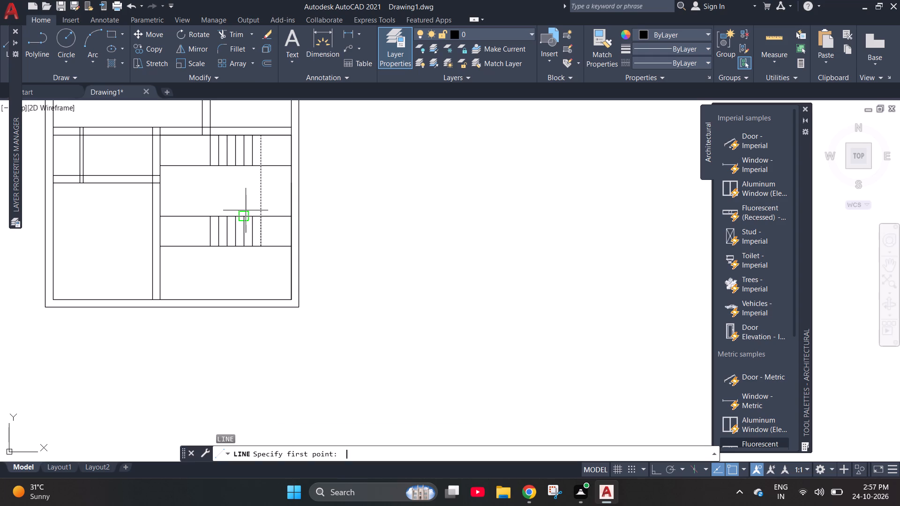
pyautogui.click(259, 164)
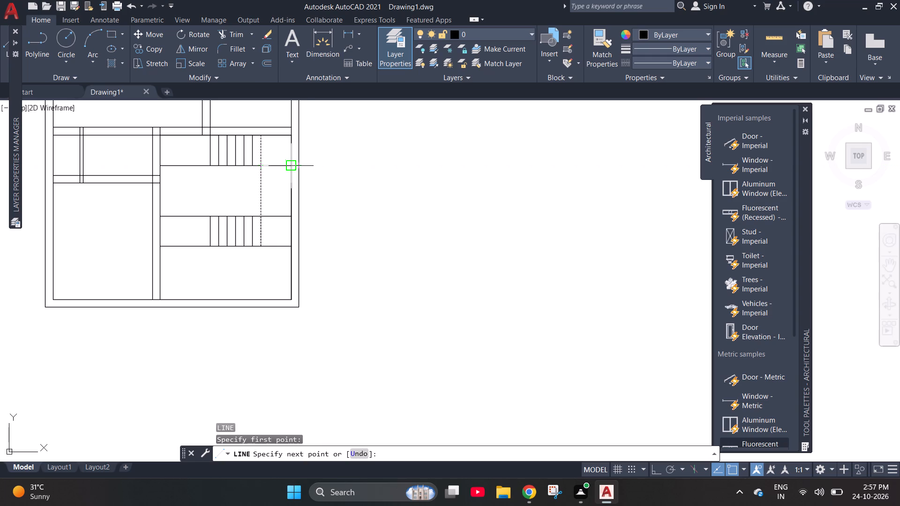
pyautogui.click(291, 168)
pyautogui.press('Escape')
pyautogui.press('Escape')
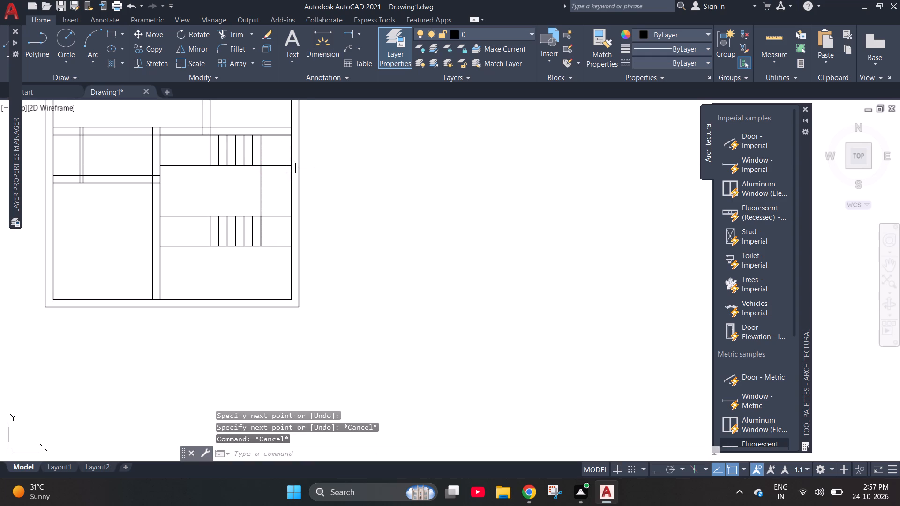
# Offset the short horizontal line beside the right wall repeatedly at 10" spacing downward, as far as the lower strip.
pyautogui.press('o')
pyautogui.press('Return')
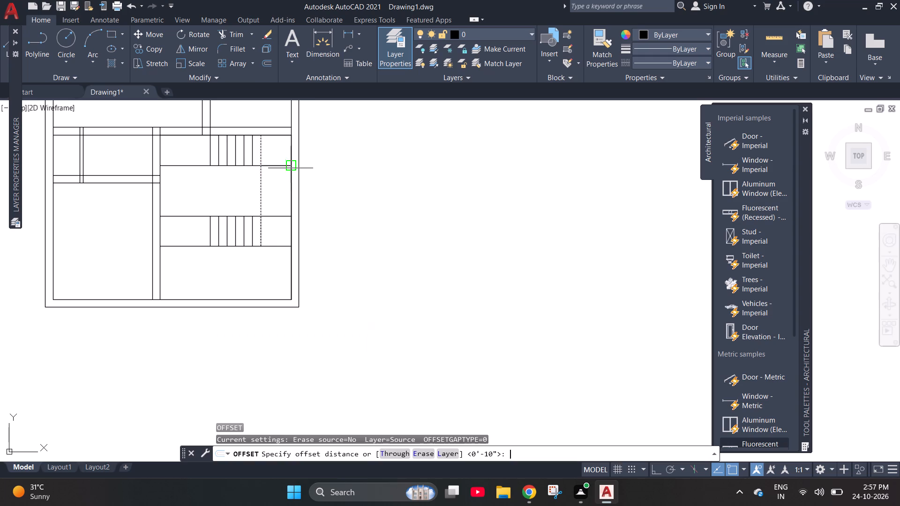
pyautogui.write('10"')
pyautogui.press('Return')
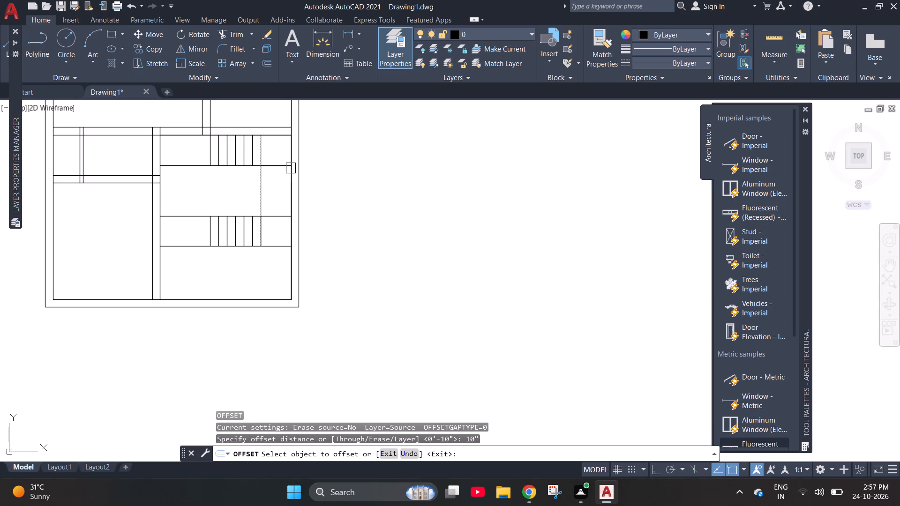
pyautogui.click(270, 164)
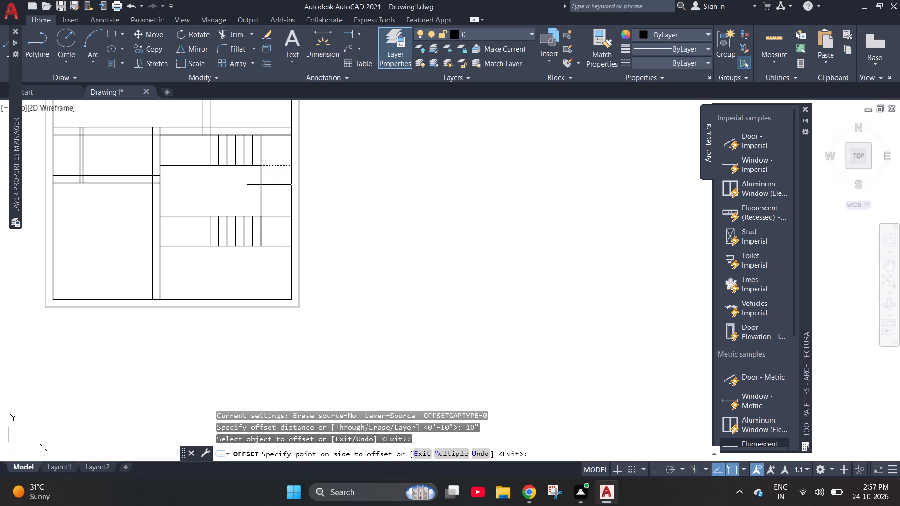
pyautogui.press('m')
pyautogui.press('Return')
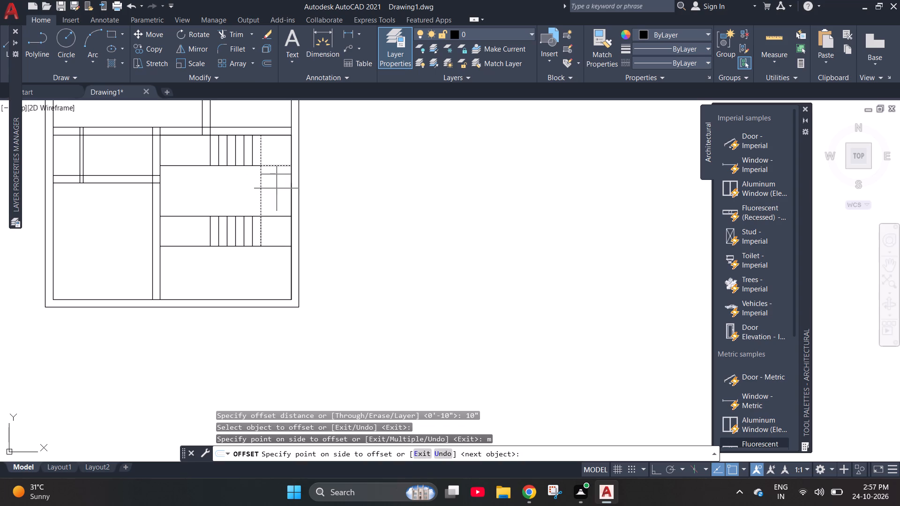
pyautogui.click(267, 195)
pyautogui.click(266, 200)
pyautogui.click(269, 203)
pyautogui.click(270, 208)
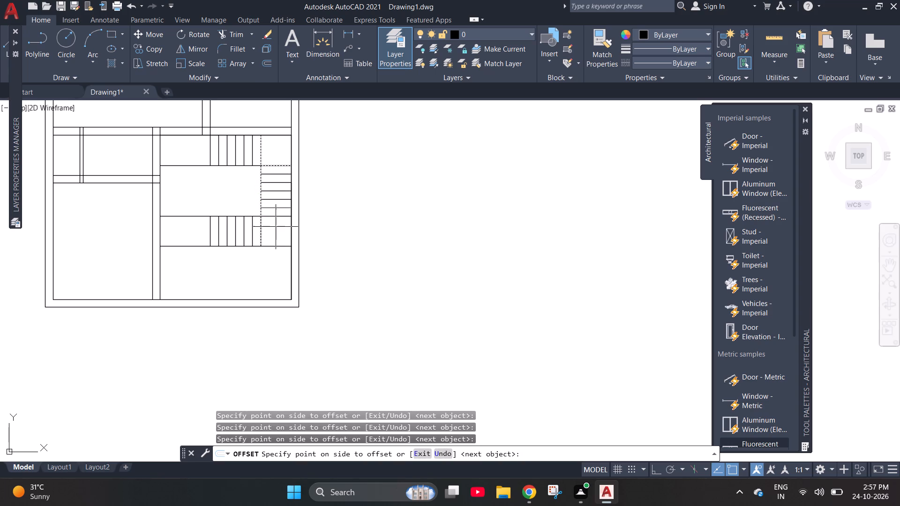
pyautogui.click(276, 227)
pyautogui.press('Escape')
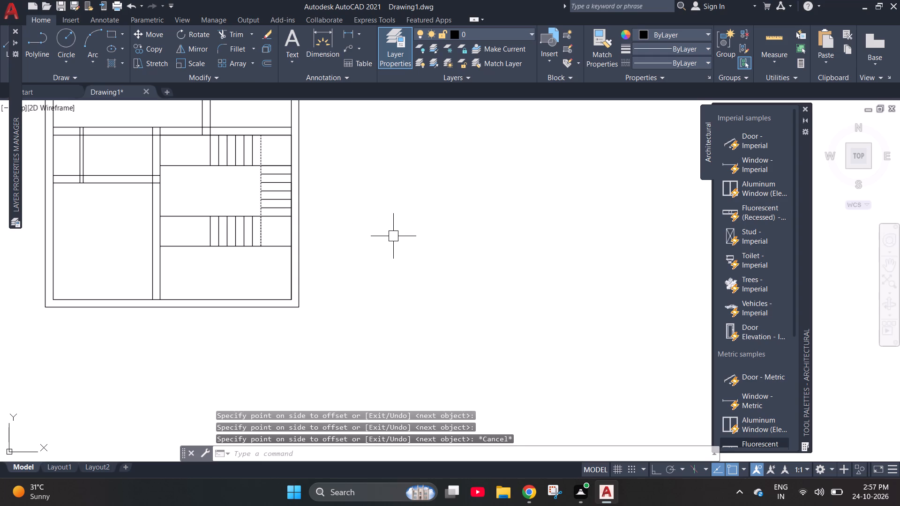
pyautogui.press('Escape')
pyautogui.press('Escape')
pyautogui.press('Escape')
# Trim the lower strip's two horizontal lines between the room's left wall and the first tread.
pyautogui.write('tr')
pyautogui.press('Return')
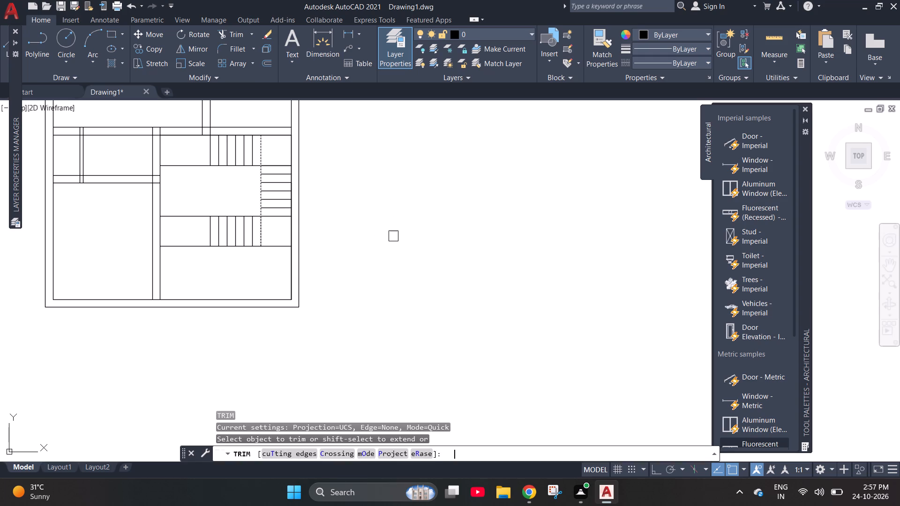
pyautogui.scroll(-1, 393, 236)
pyautogui.click(269, 251)
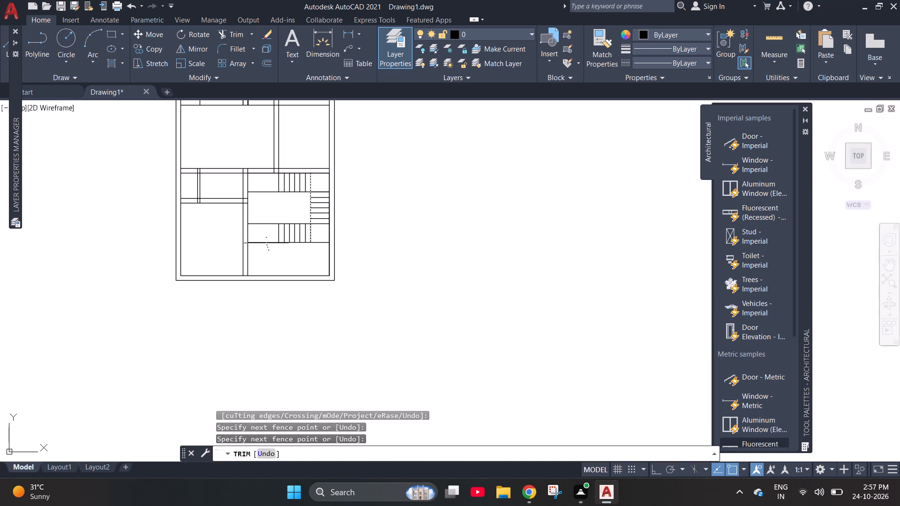
pyautogui.click(262, 218)
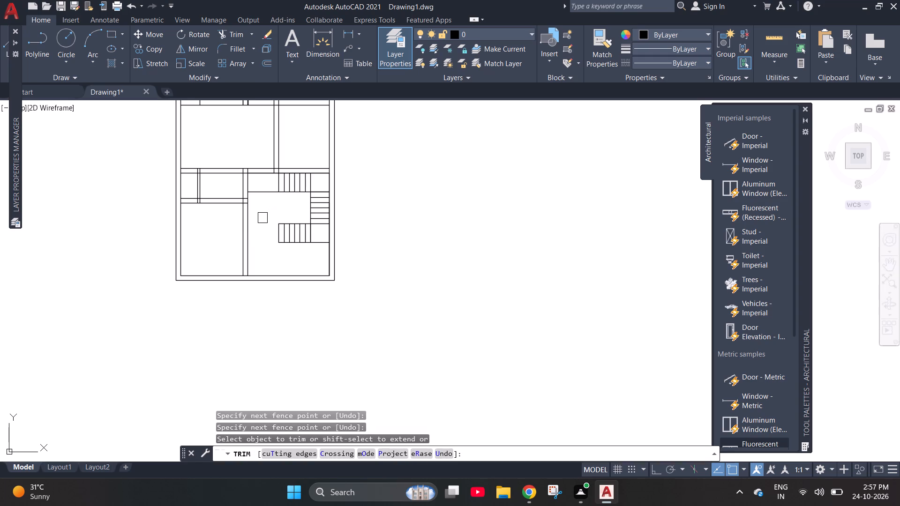
pyautogui.scroll(-1, 255, 220)
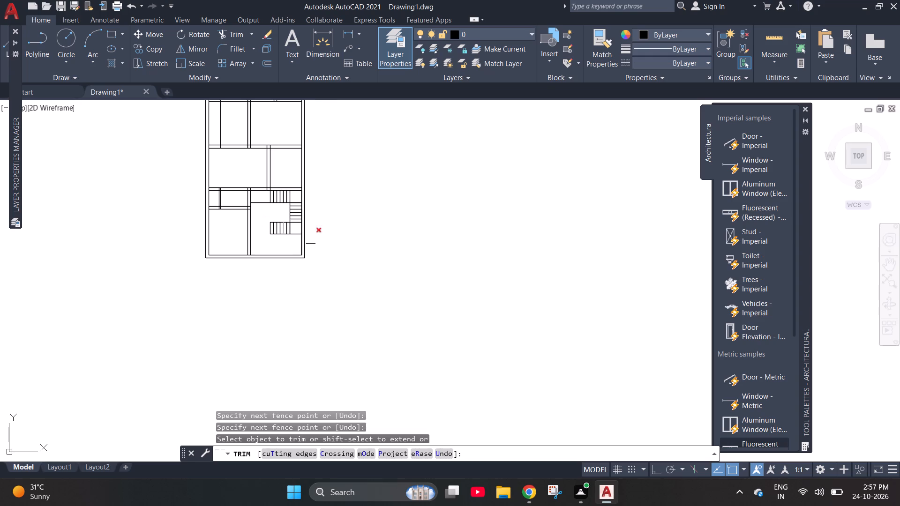
pyautogui.press('Escape')
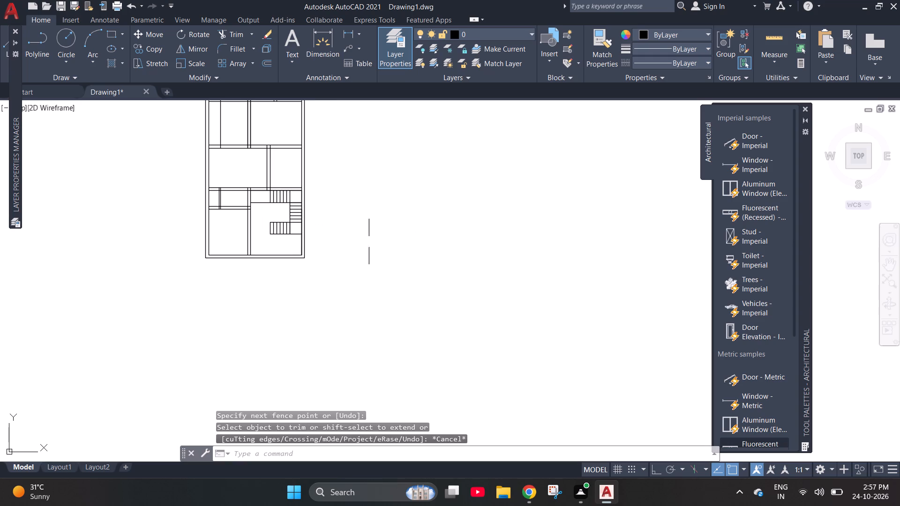
# Delete the single vertical line running through the top-left room and the strip above it.
pyautogui.scroll(-2, 240, 216)
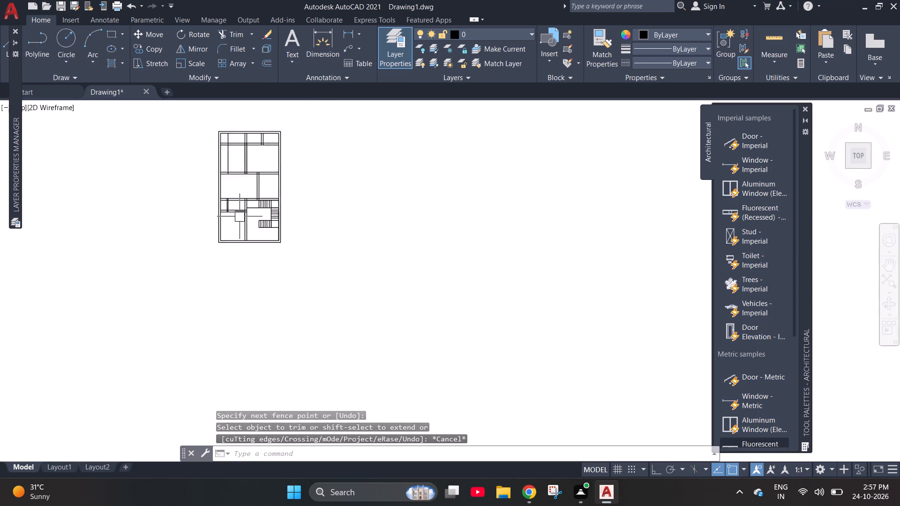
pyautogui.scroll(3, 238, 166)
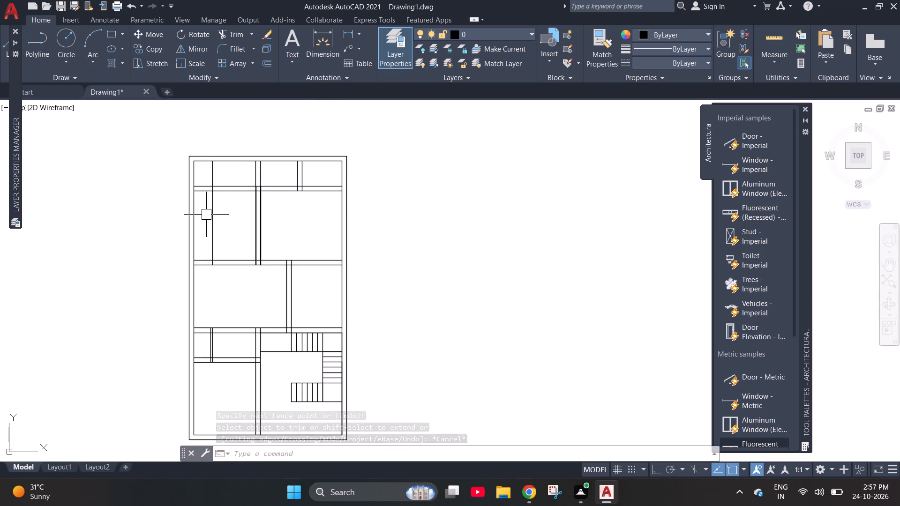
pyautogui.click(216, 214)
pyautogui.press('Delete')
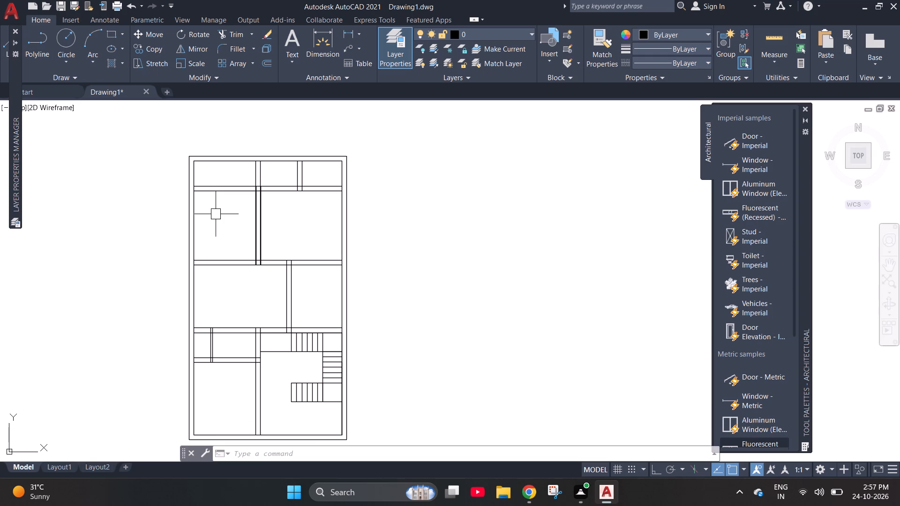
pyautogui.press('Escape')
pyautogui.press('Escape')
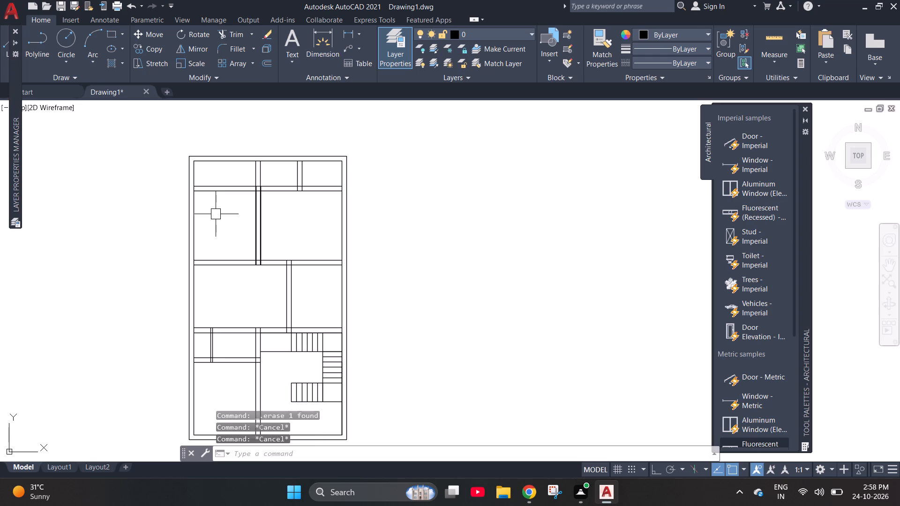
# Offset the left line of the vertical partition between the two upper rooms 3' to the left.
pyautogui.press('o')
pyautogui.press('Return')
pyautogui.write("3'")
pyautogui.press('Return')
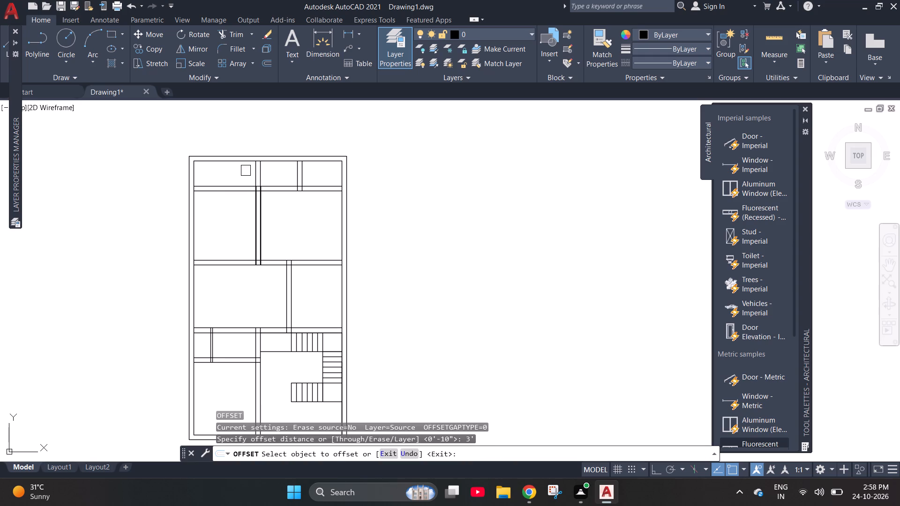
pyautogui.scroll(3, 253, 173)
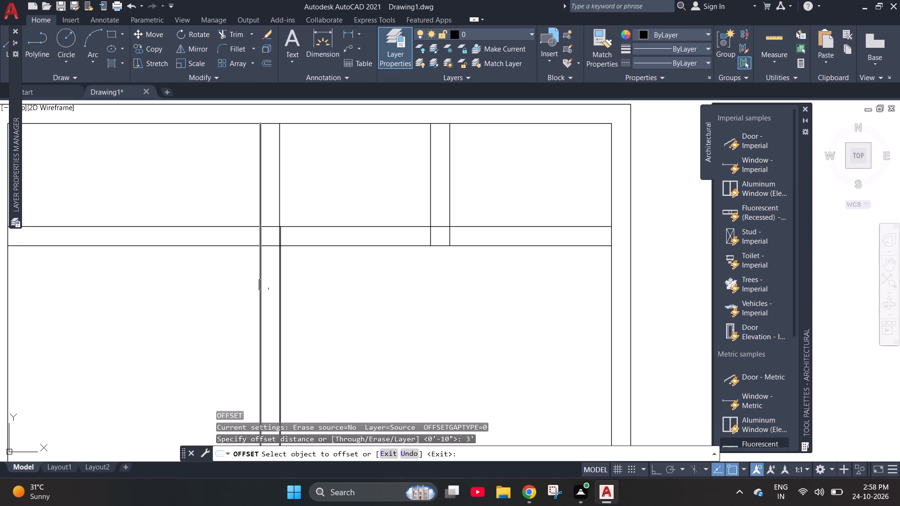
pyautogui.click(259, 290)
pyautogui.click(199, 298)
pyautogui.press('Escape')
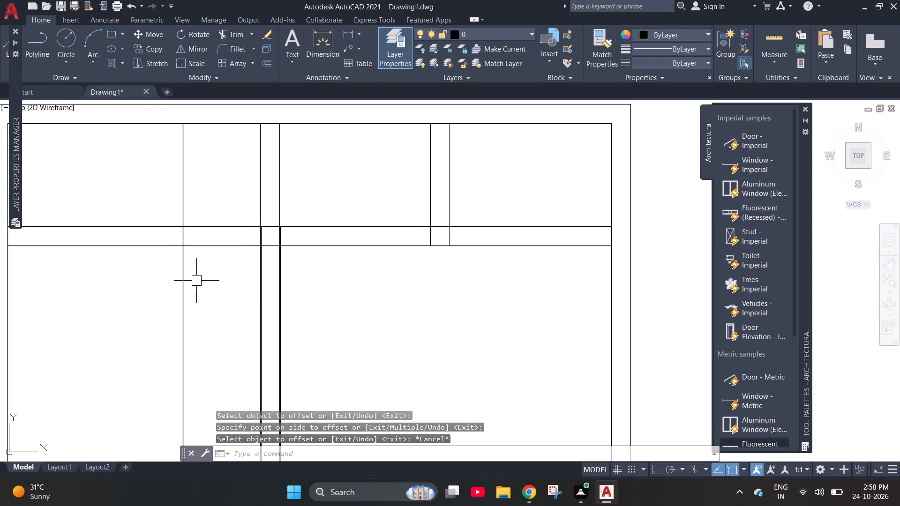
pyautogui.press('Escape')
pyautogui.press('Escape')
# Examine the doubled lines of the vertical partition between the upper rooms and the wall junctions down to the staircase.
pyautogui.click(257, 296)
pyautogui.press('Escape')
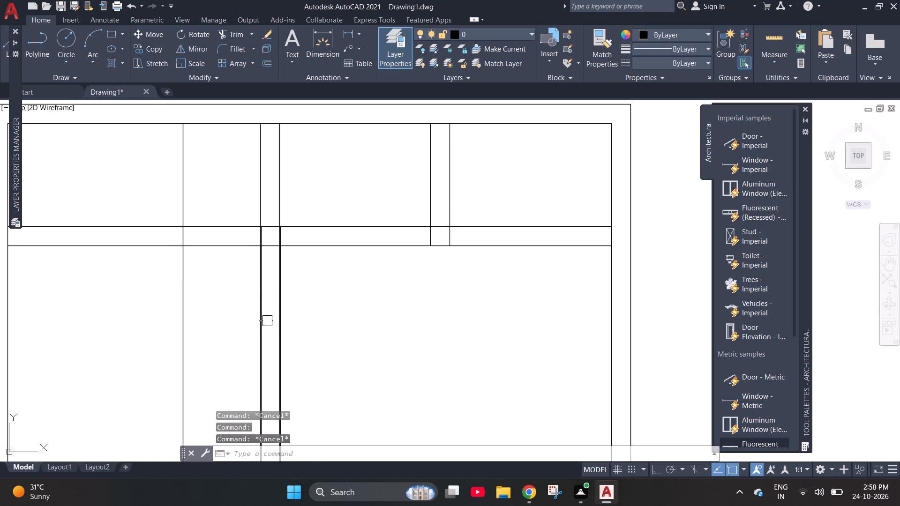
pyautogui.scroll(3, 242, 277)
pyautogui.scroll(1, 298, 261)
pyautogui.scroll(-3, 292, 279)
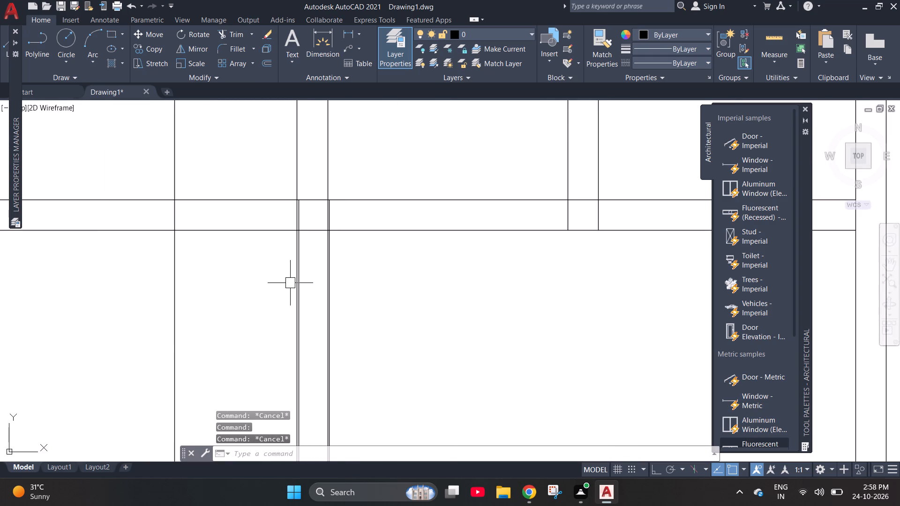
pyautogui.scroll(-3, 257, 229)
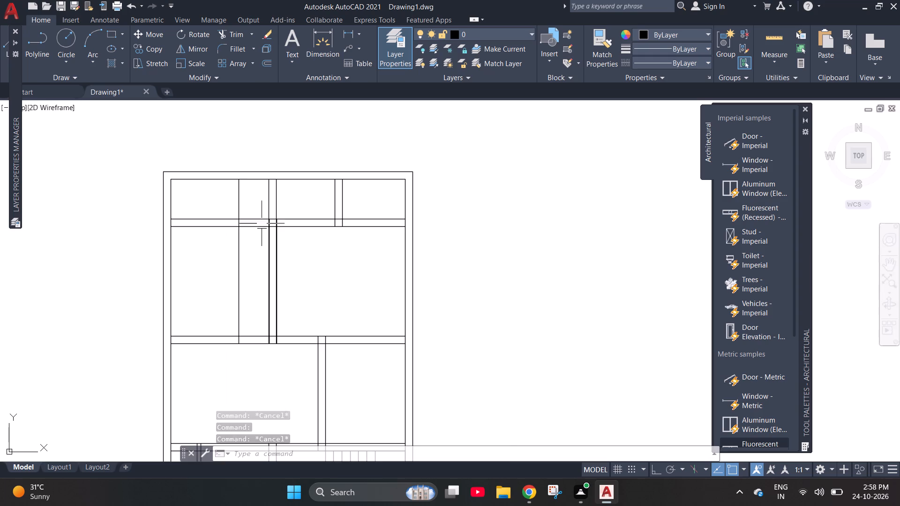
pyautogui.scroll(-2, 262, 344)
pyautogui.scroll(3, 262, 411)
pyautogui.scroll(1, 273, 347)
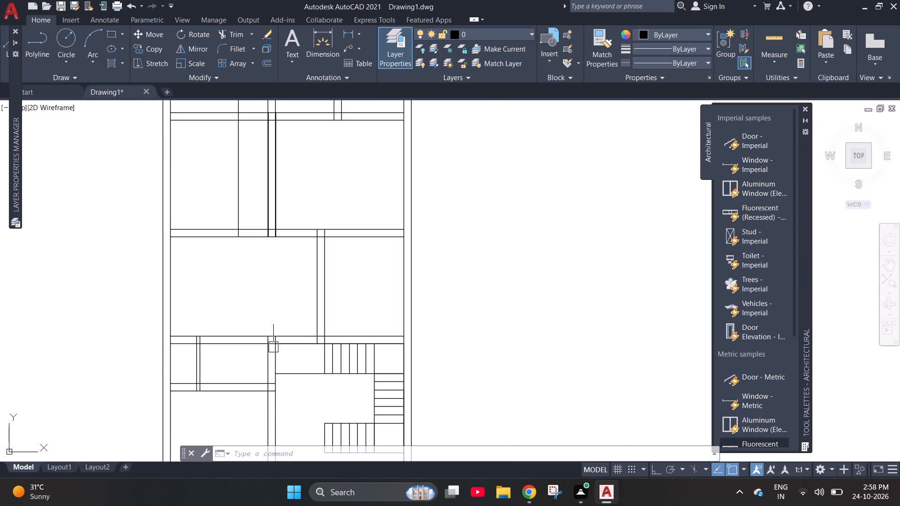
pyautogui.scroll(1, 273, 347)
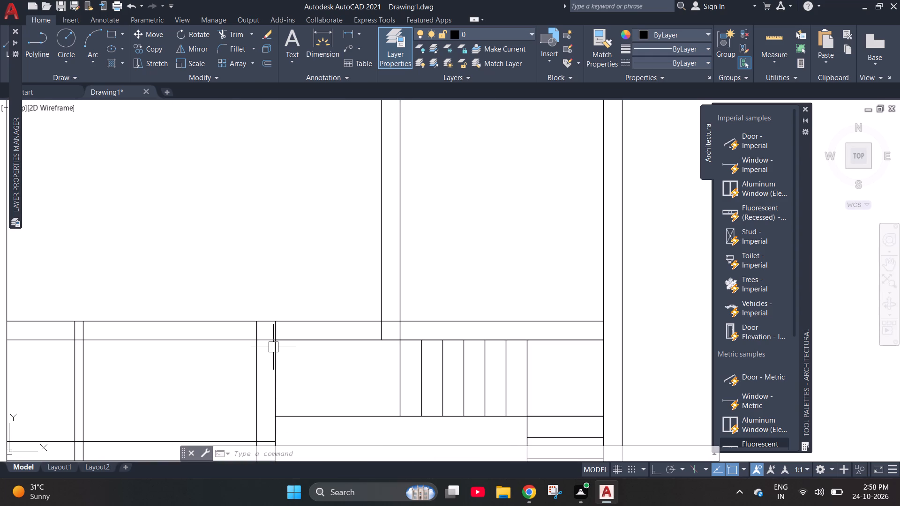
pyautogui.scroll(-2, 248, 370)
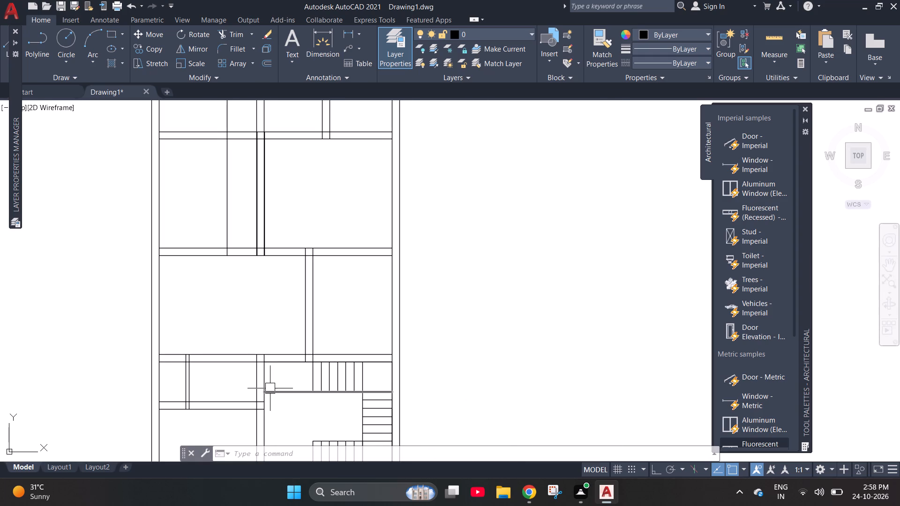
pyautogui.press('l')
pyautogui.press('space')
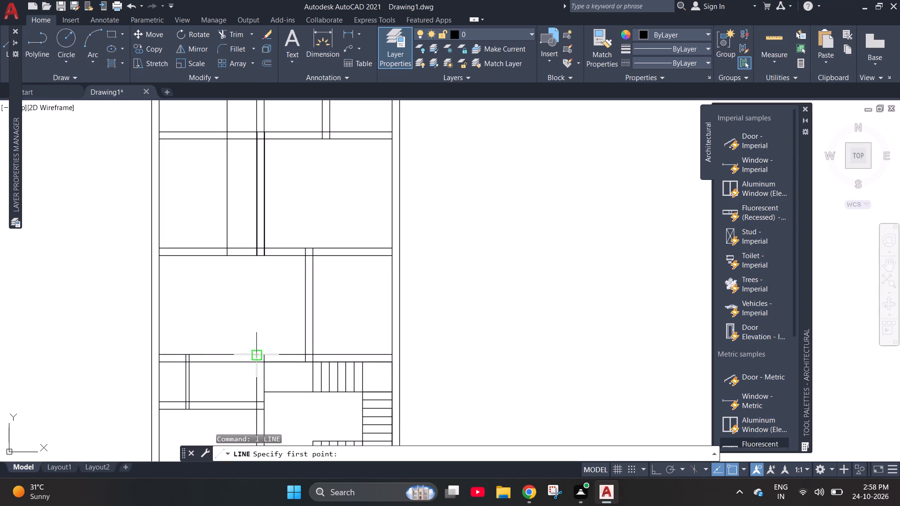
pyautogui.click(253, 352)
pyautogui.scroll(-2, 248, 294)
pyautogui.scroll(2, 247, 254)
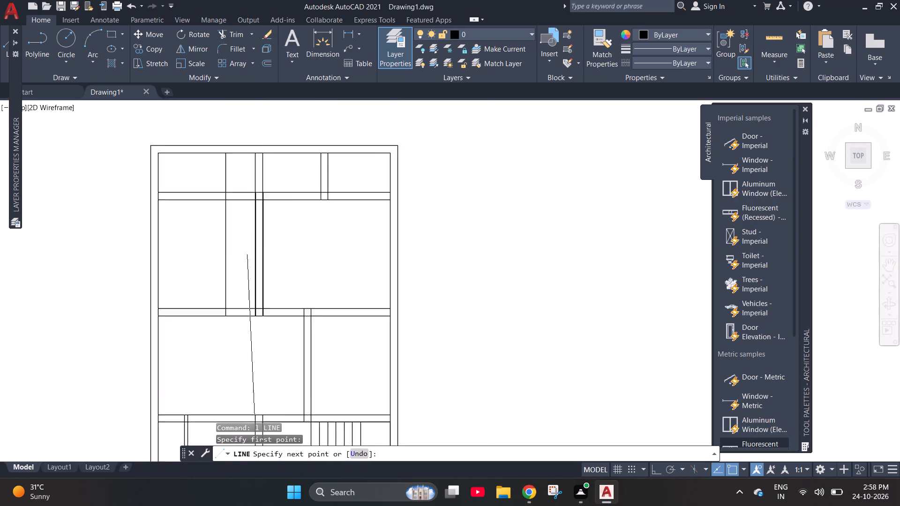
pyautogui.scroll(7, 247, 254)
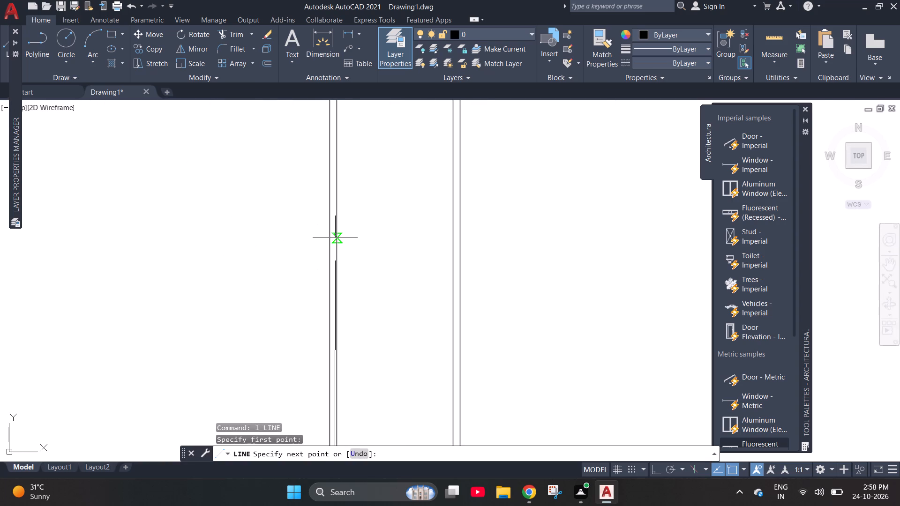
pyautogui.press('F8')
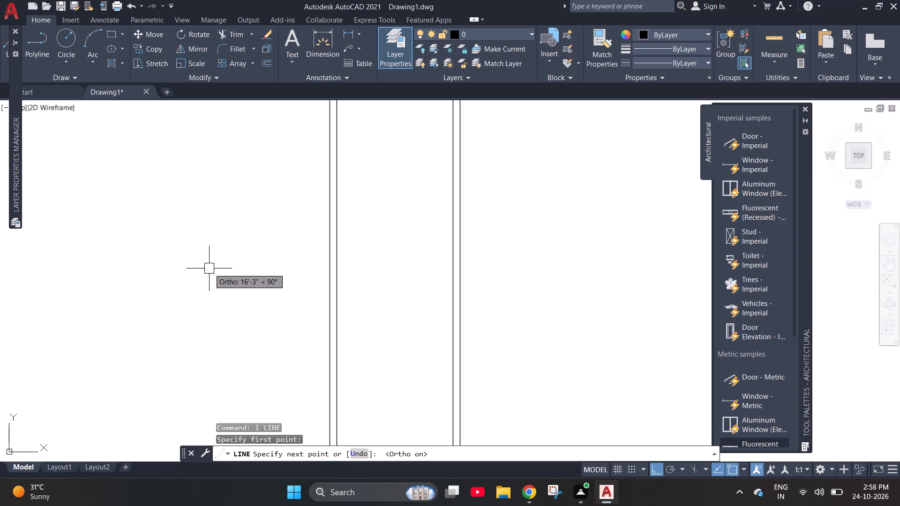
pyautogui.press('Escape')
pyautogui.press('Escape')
# Use Trim to remove the duplicate pair of long vertical partition lines between the upper rooms, including their extension through the top strip.
pyautogui.write('tr')
pyautogui.press('space')
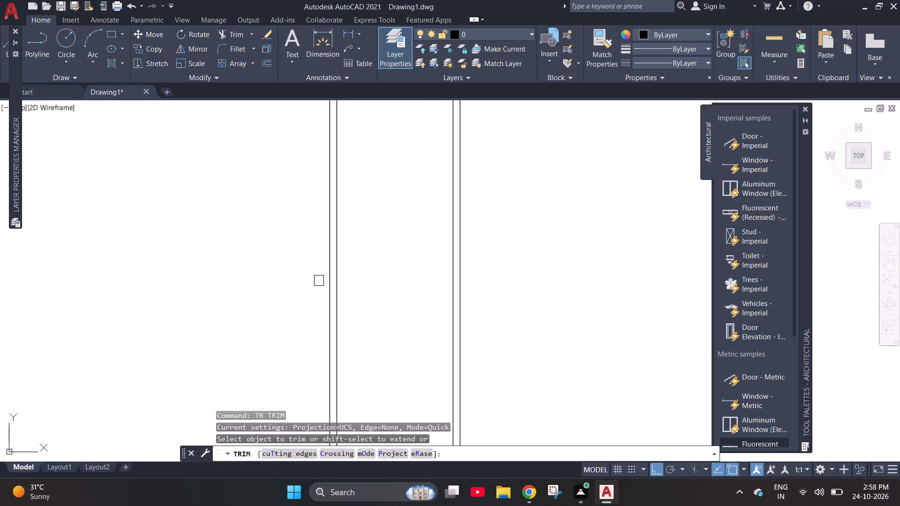
pyautogui.click(327, 280)
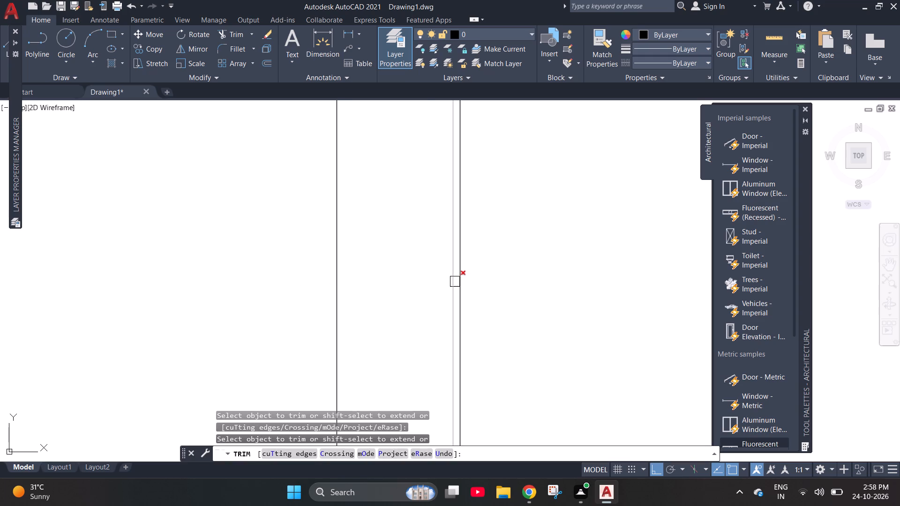
pyautogui.click(451, 283)
pyautogui.scroll(-1, 357, 268)
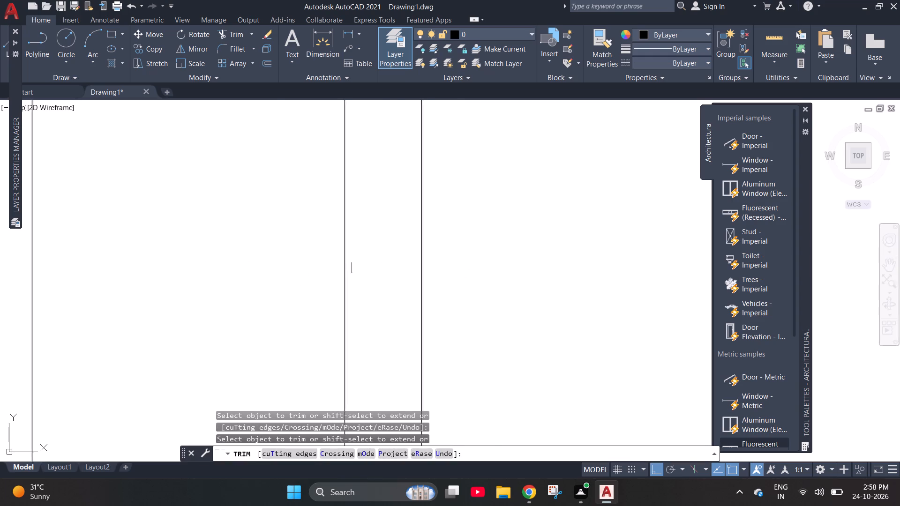
pyautogui.scroll(-5, 356, 268)
pyautogui.press('Escape')
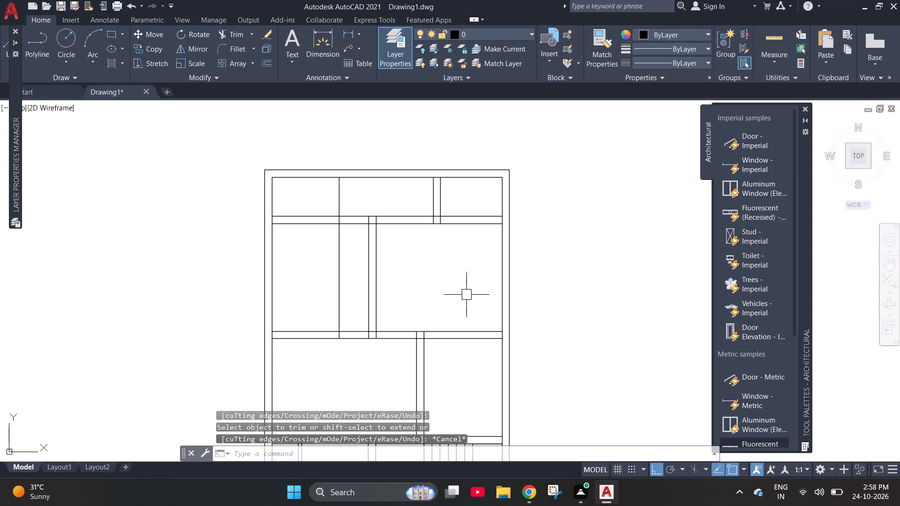
pyautogui.press('Escape')
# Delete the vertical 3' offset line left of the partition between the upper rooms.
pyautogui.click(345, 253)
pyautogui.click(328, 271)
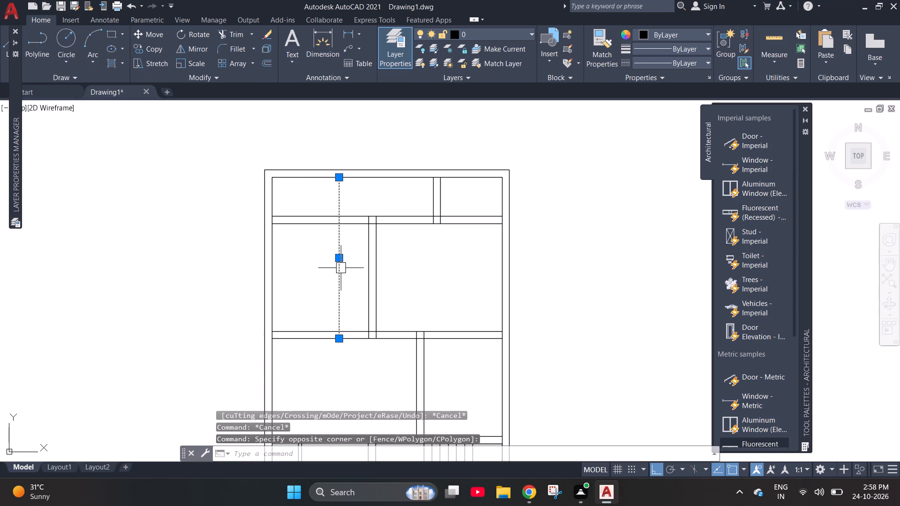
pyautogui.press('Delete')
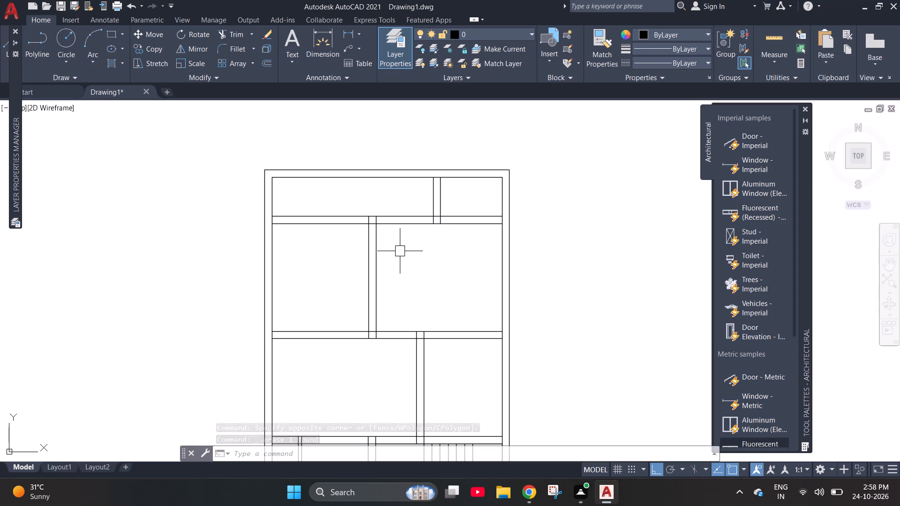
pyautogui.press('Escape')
# Draw a short line across the upper horizontal partition, in line with the left face of the vertical partition below.
pyautogui.press('l')
pyautogui.press('Return')
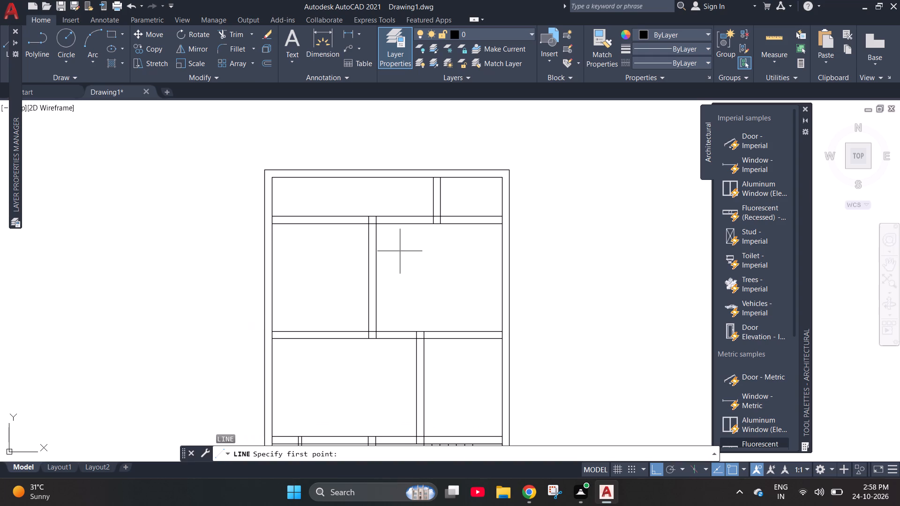
pyautogui.scroll(3, 364, 215)
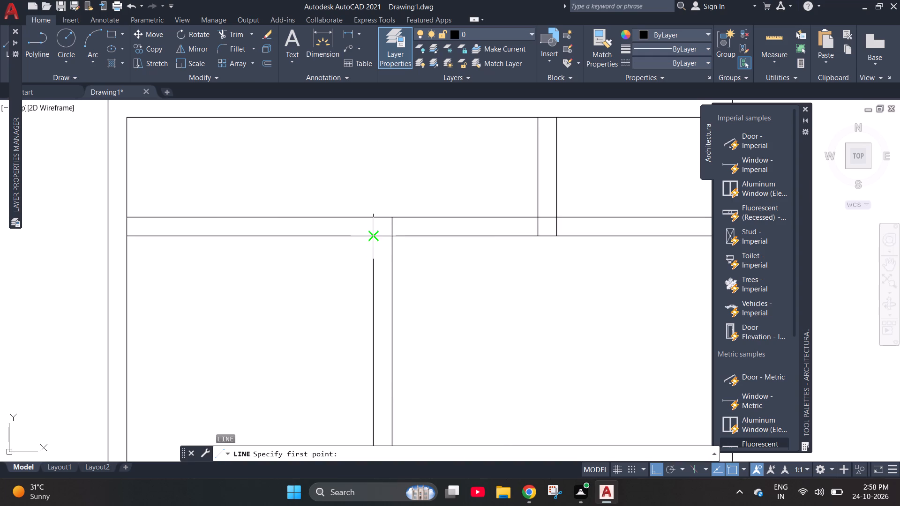
pyautogui.click(375, 238)
pyautogui.click(374, 219)
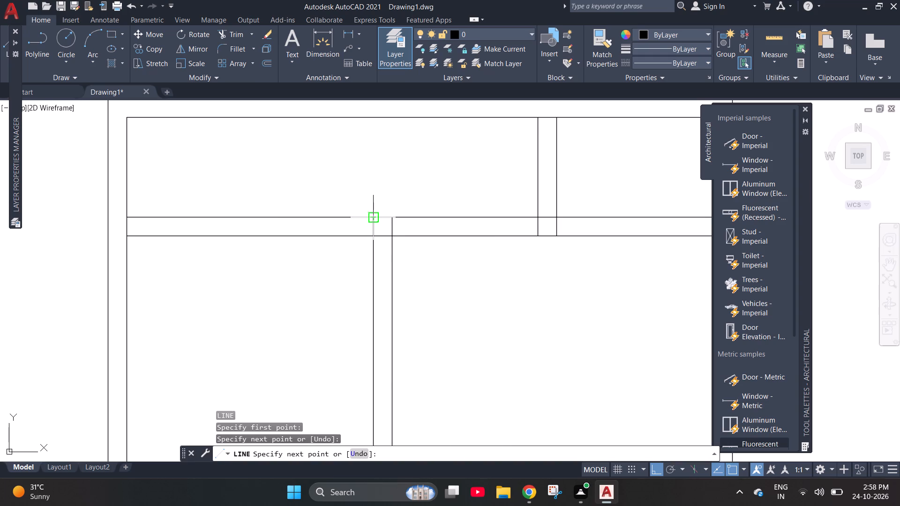
pyautogui.press('Escape')
pyautogui.press('Escape')
# Offset the short line across the upper horizontal partition 3' to the left.
pyautogui.press('o')
pyautogui.press('Return')
pyautogui.press('3')
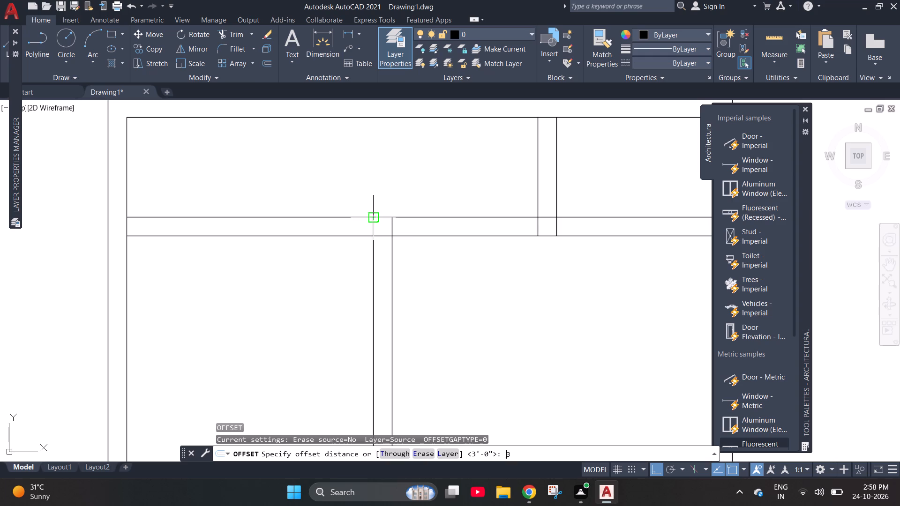
pyautogui.press("'")
pyautogui.press('Return')
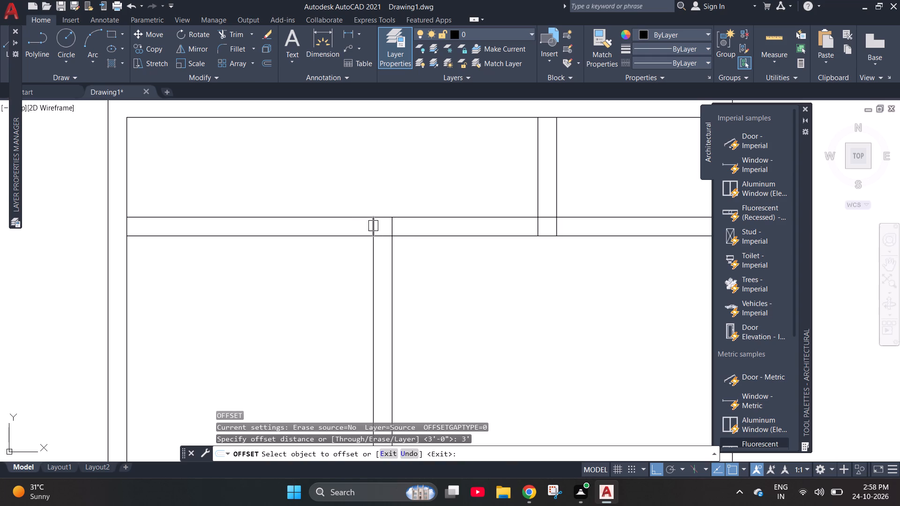
pyautogui.click(373, 226)
pyautogui.click(306, 224)
pyautogui.press('Escape')
# Trim both lines of the upper horizontal partition between the two short lines to form the 3' opening.
pyautogui.write('tr')
pyautogui.press('space')
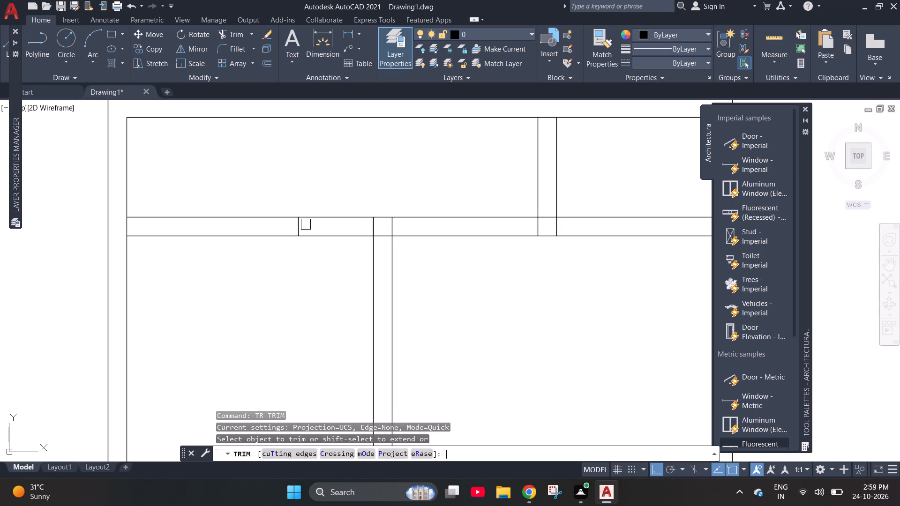
pyautogui.click(312, 278)
pyautogui.click(322, 192)
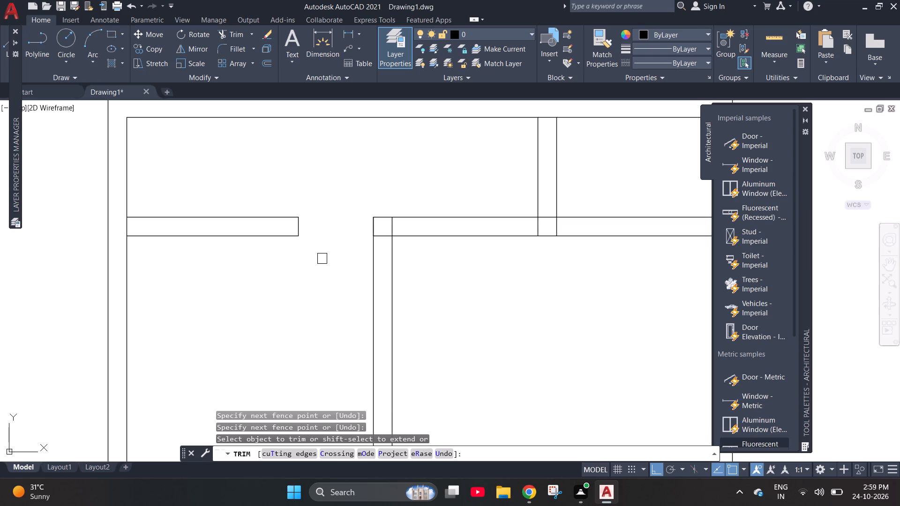
pyautogui.press('Escape')
pyautogui.press('Escape')
# Draw a short line across the top end of the short vertical partition in the top strip, at the outer wall's inner face.
pyautogui.write('l')
pyautogui.press('space')
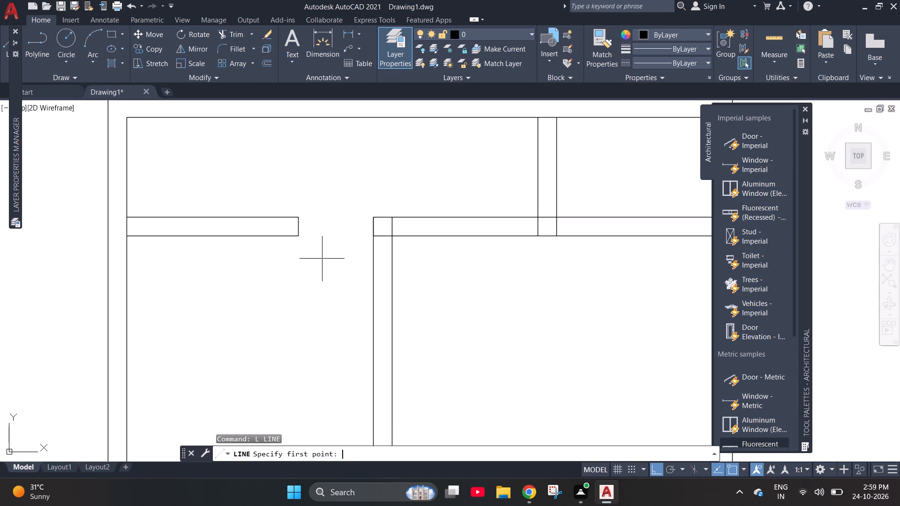
pyautogui.click(537, 120)
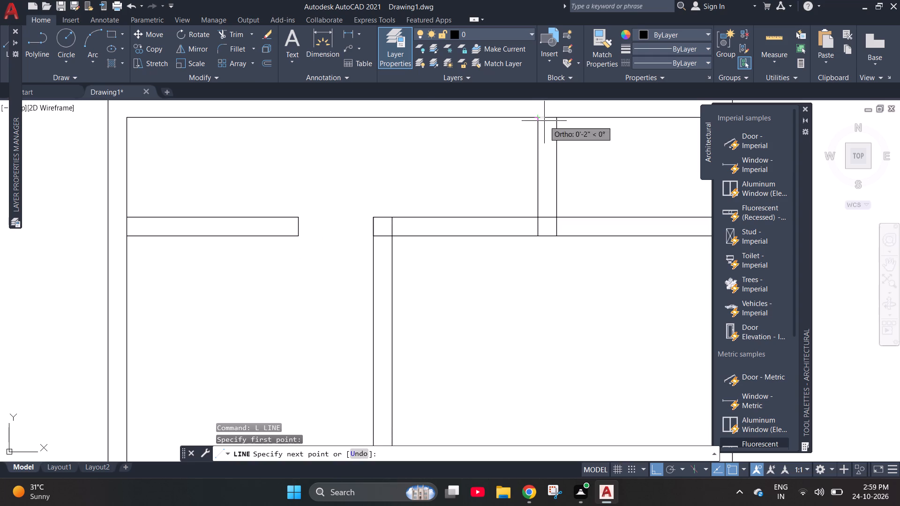
pyautogui.click(553, 120)
pyautogui.press('Escape')
# Offset the short line at the top of the top strip's vertical partition 2' downward.
pyautogui.press('o')
pyautogui.press('Return')
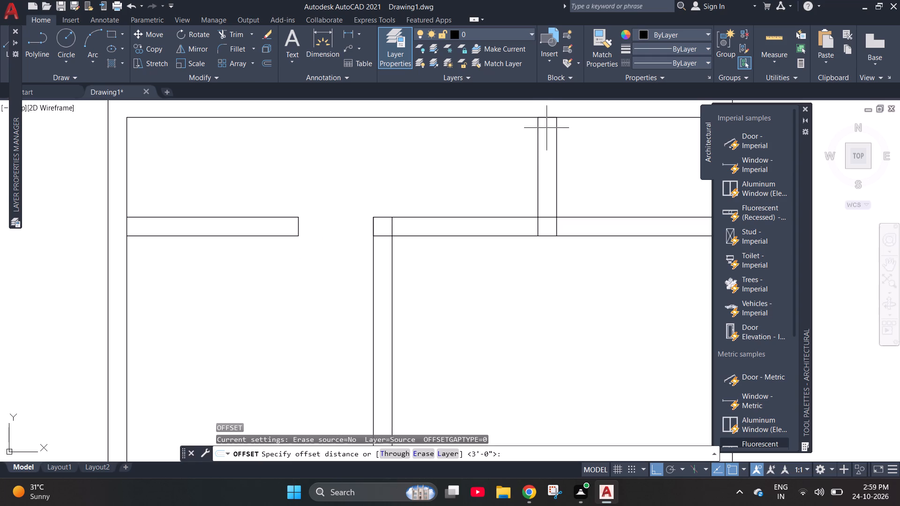
pyautogui.press('2')
pyautogui.press("'")
pyautogui.press('Return')
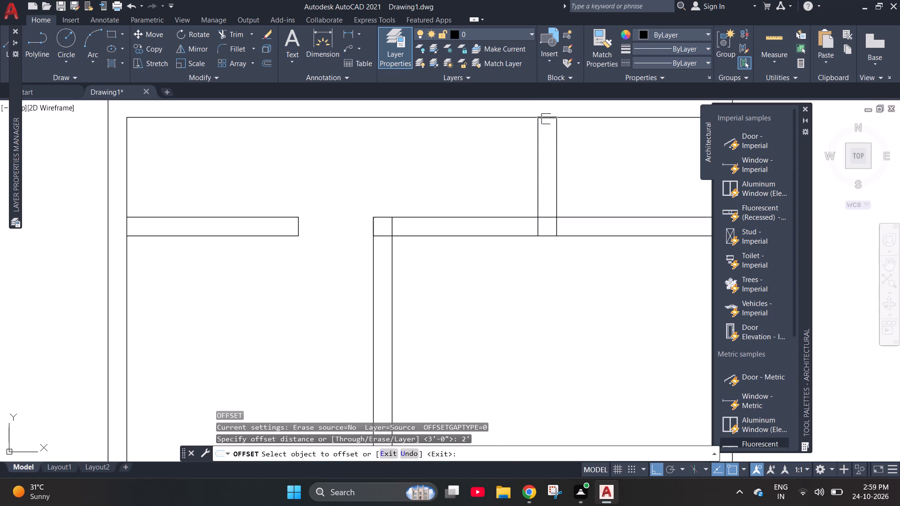
pyautogui.click(546, 119)
pyautogui.click(546, 161)
pyautogui.press('Escape')
# Trim both lines of the top strip's vertical partition above the offset line to form the 2' opening.
pyautogui.write('tr')
pyautogui.press('space')
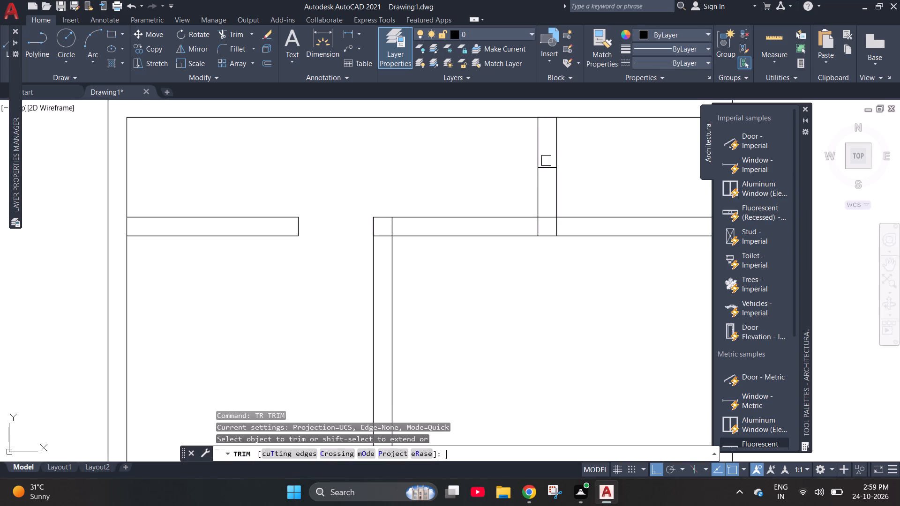
pyautogui.moveTo(579, 155); pyautogui.dragTo(571, 153)
pyautogui.click(477, 152)
pyautogui.press('Escape')
pyautogui.press('Escape')
# Draw a short line across the middle horizontal partition along the left face of the vertical partition between the upper rooms.
pyautogui.scroll(-2, 407, 151)
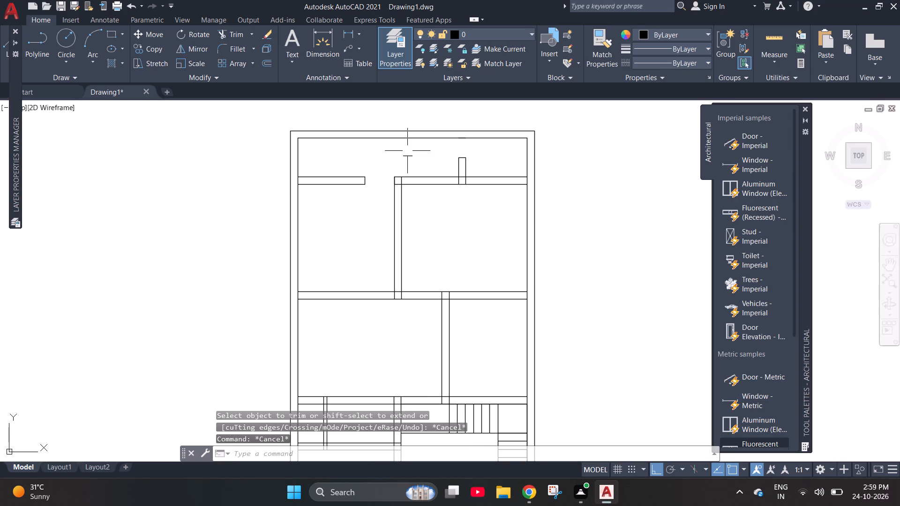
pyautogui.scroll(-2, 407, 151)
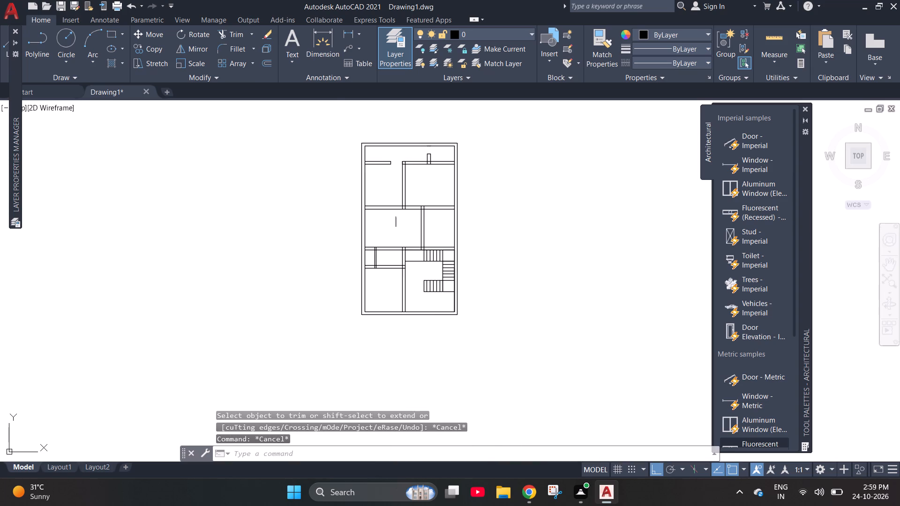
pyautogui.scroll(3, 402, 223)
pyautogui.scroll(3, 374, 158)
pyautogui.press('`')
pyautogui.press('Escape')
pyautogui.press('Escape')
pyautogui.press('Escape')
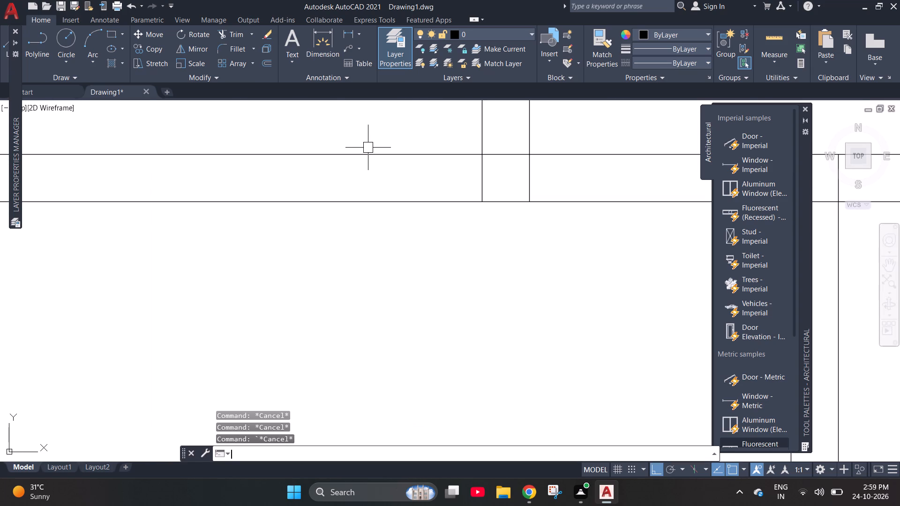
pyautogui.press('k')
pyautogui.press('Escape')
pyautogui.press('Escape')
pyautogui.write('l')
pyautogui.press('space')
pyautogui.click(480, 151)
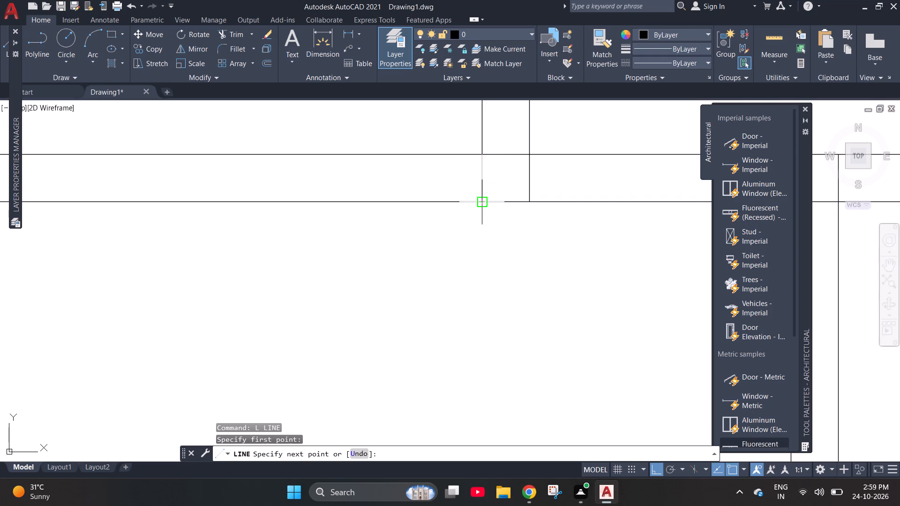
pyautogui.click(481, 204)
pyautogui.press('Escape')
pyautogui.press('Escape')
# Offset the short line across the middle horizontal partition 3' to the left.
pyautogui.press('o')
pyautogui.press('Return')
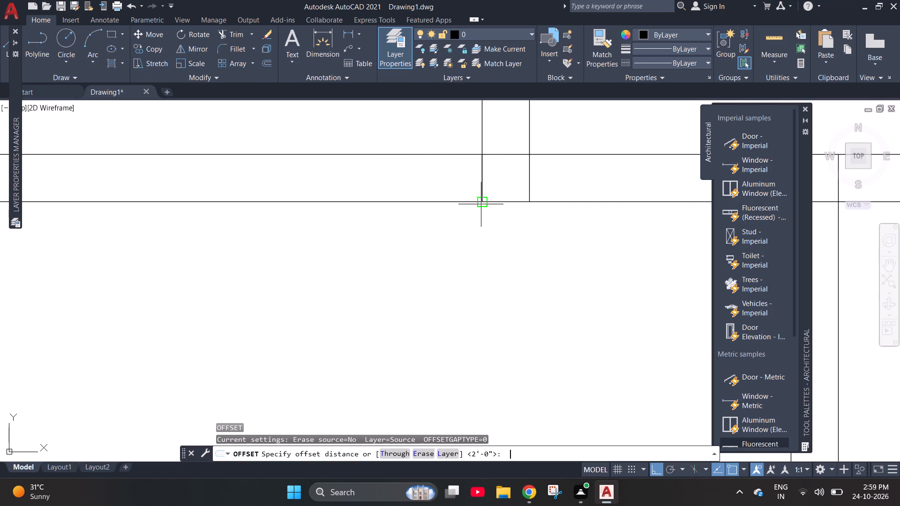
pyautogui.press('3')
pyautogui.press("'")
pyautogui.press('Return')
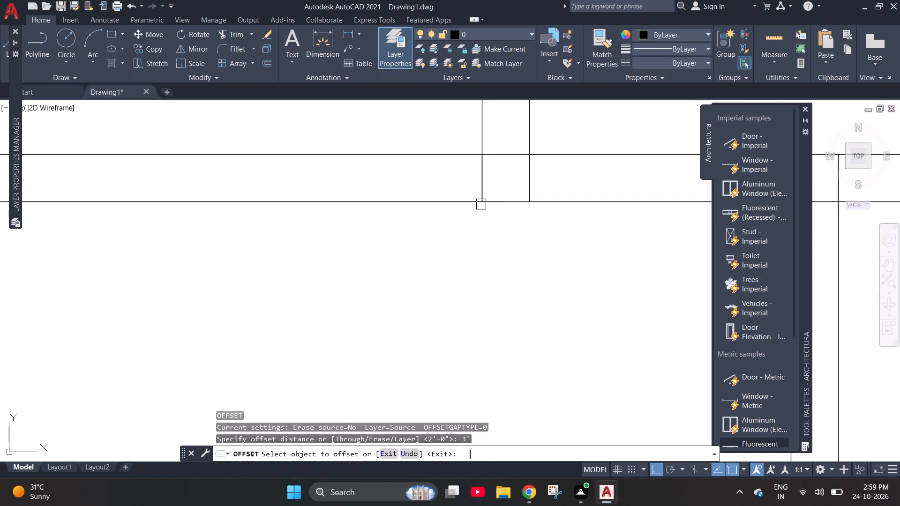
pyautogui.click(482, 178)
pyautogui.click(440, 184)
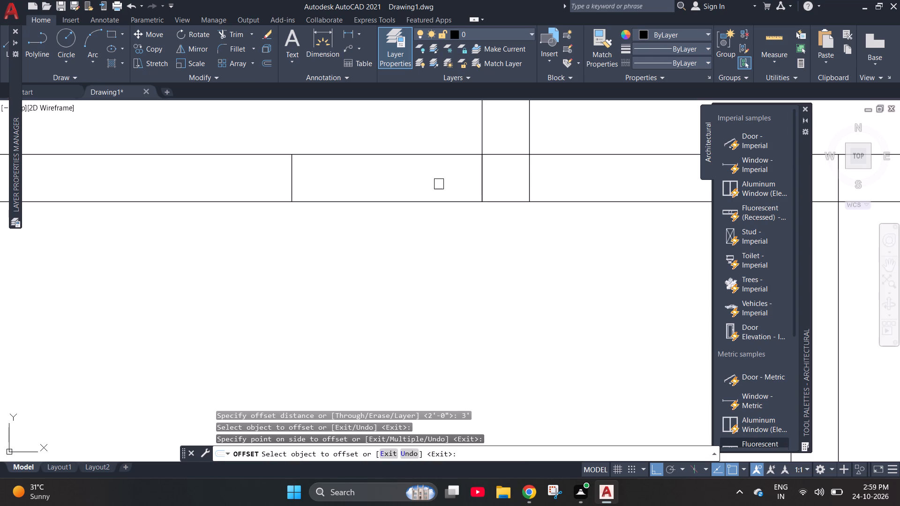
pyautogui.press('Escape')
pyautogui.press('Escape')
# Draw a short line across the middle horizontal partition along the right face of the upper rooms' vertical partition.
pyautogui.press('l')
pyautogui.press('Return')
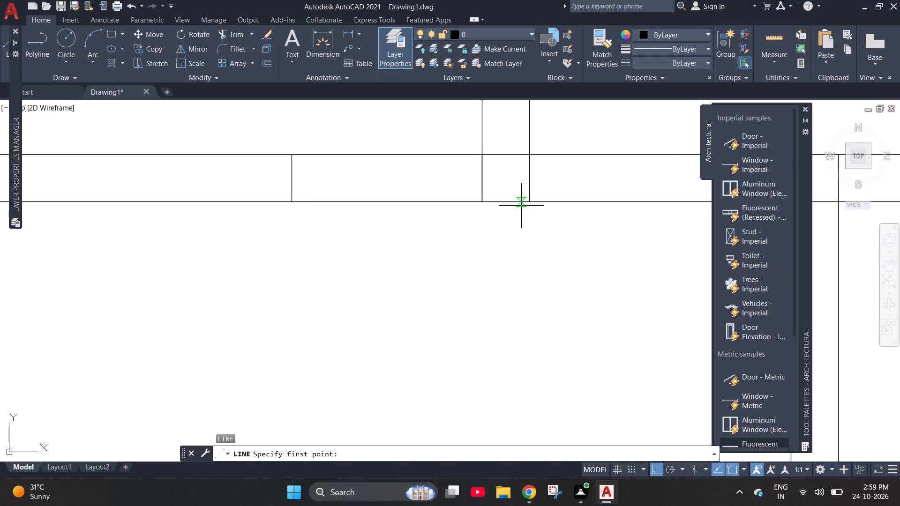
pyautogui.click(526, 204)
pyautogui.click(528, 156)
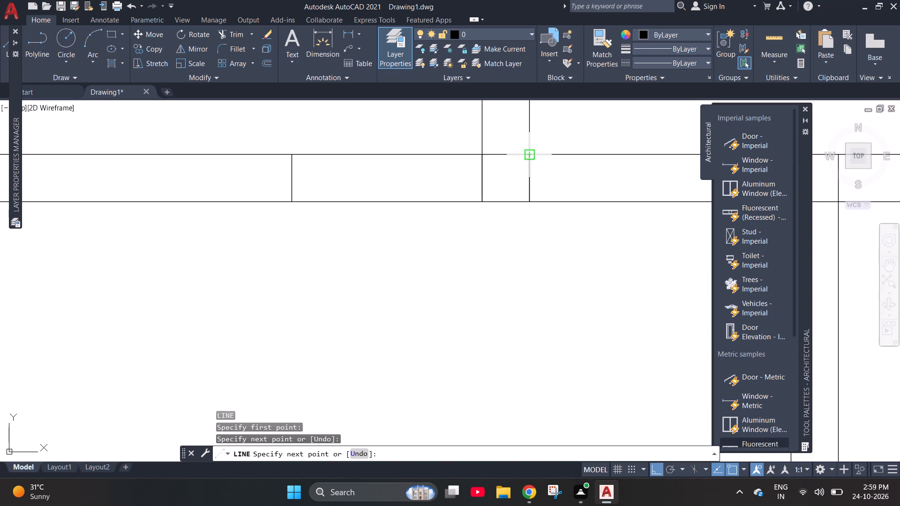
pyautogui.press('Escape')
# Offset the short line at the vertical partition's right face 3' to the right.
pyautogui.press('o')
pyautogui.press('Return')
pyautogui.press('3')
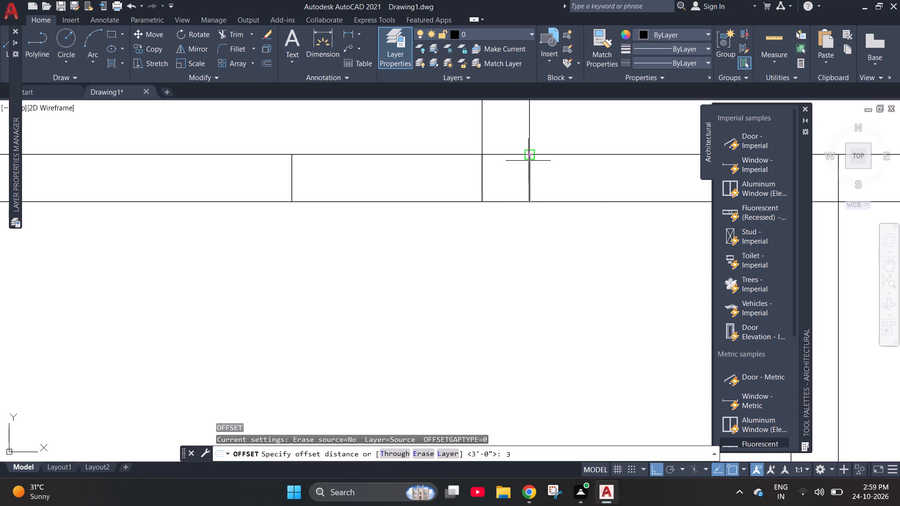
pyautogui.press("'")
pyautogui.press('Return')
pyautogui.click(529, 181)
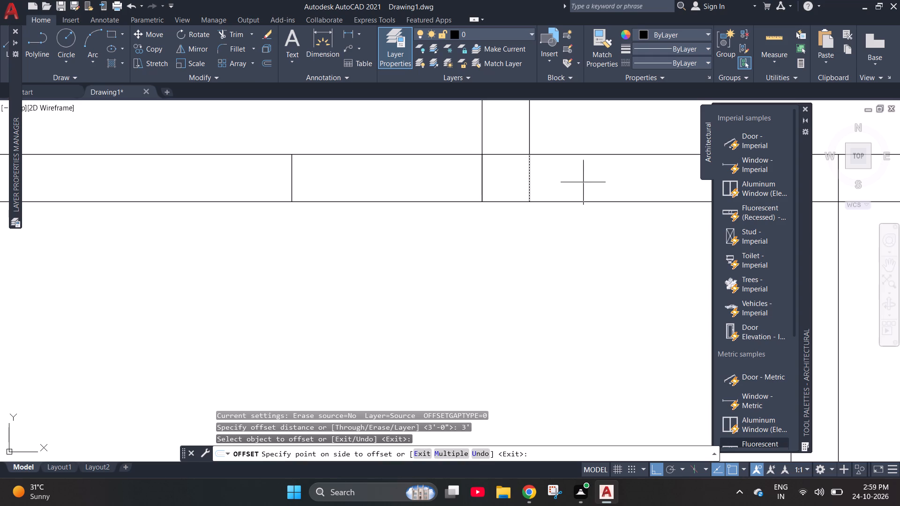
pyautogui.scroll(-1, 339, 187)
pyautogui.click(515, 184)
pyautogui.press('Escape')
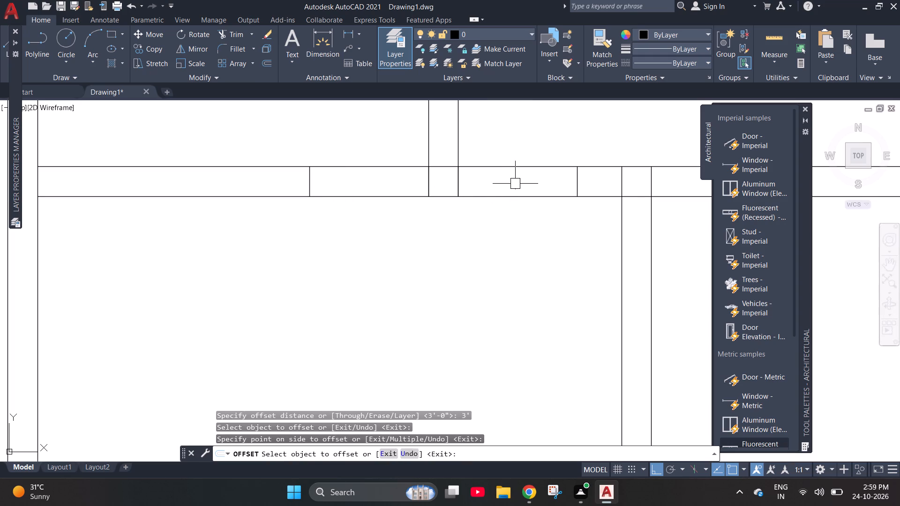
pyautogui.press('Escape')
# Trim the middle horizontal partition's lines on both sides of the upper vertical partition to form two 3' openings.
pyautogui.write('tr')
pyautogui.press('b')
pyautogui.press('space')
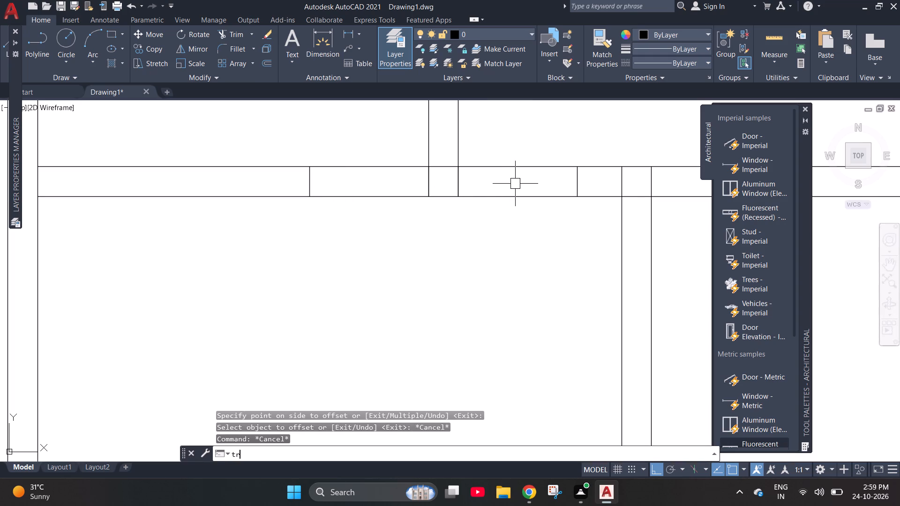
pyautogui.press('Escape')
pyautogui.press('Escape')
pyautogui.write('tr')
pyautogui.press('space')
pyautogui.click(367, 238)
pyautogui.click(353, 137)
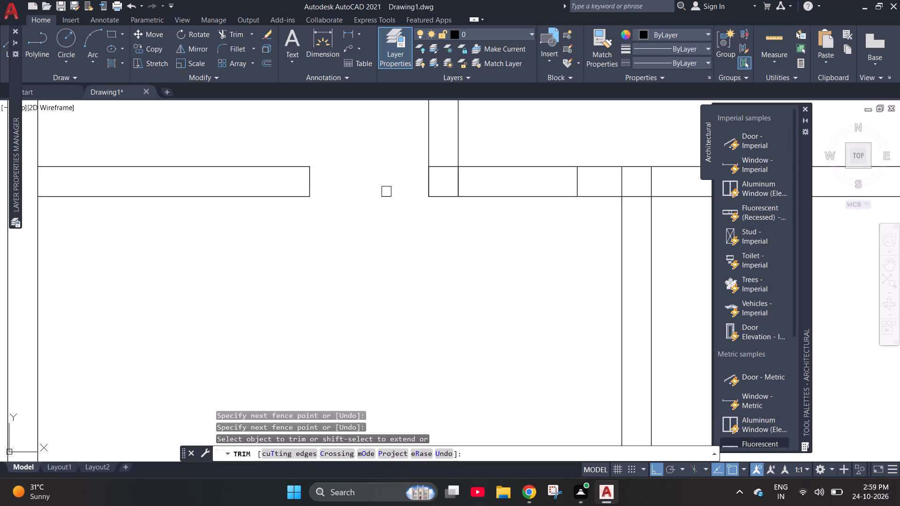
pyautogui.moveTo(549, 257); pyautogui.dragTo(541, 240)
pyautogui.click(507, 145)
pyautogui.click(530, 254)
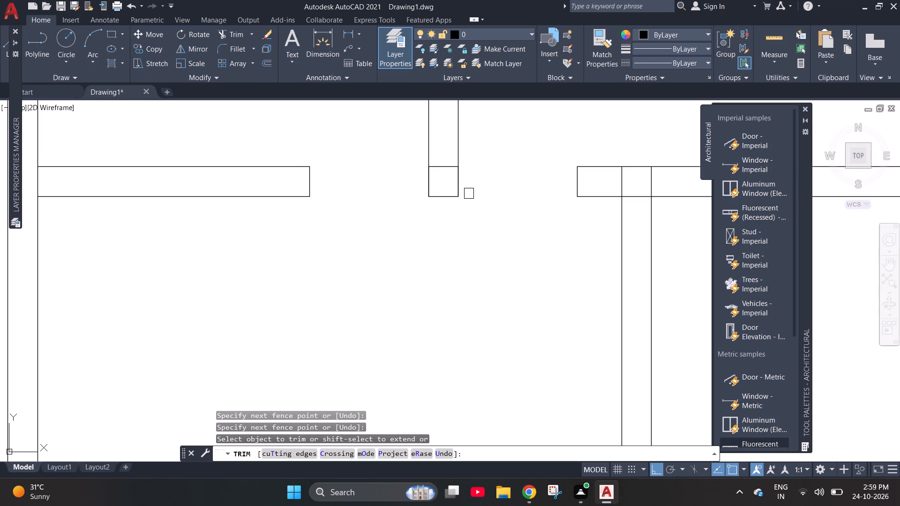
# Trim the stray line segments where the upper and lower vertical partitions meet the middle horizontal partition.
pyautogui.scroll(-1, 469, 193)
pyautogui.scroll(-3, 449, 238)
pyautogui.scroll(2, 448, 226)
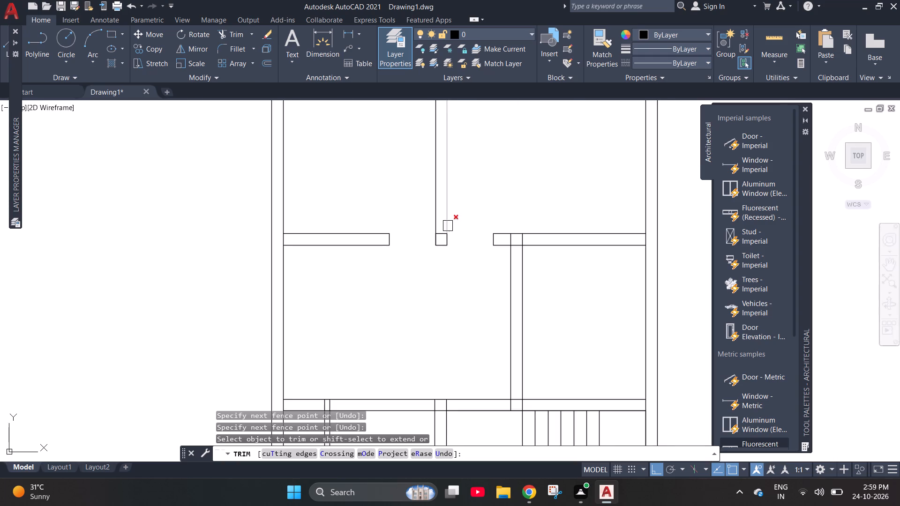
pyautogui.scroll(3, 448, 226)
pyautogui.scroll(1, 422, 296)
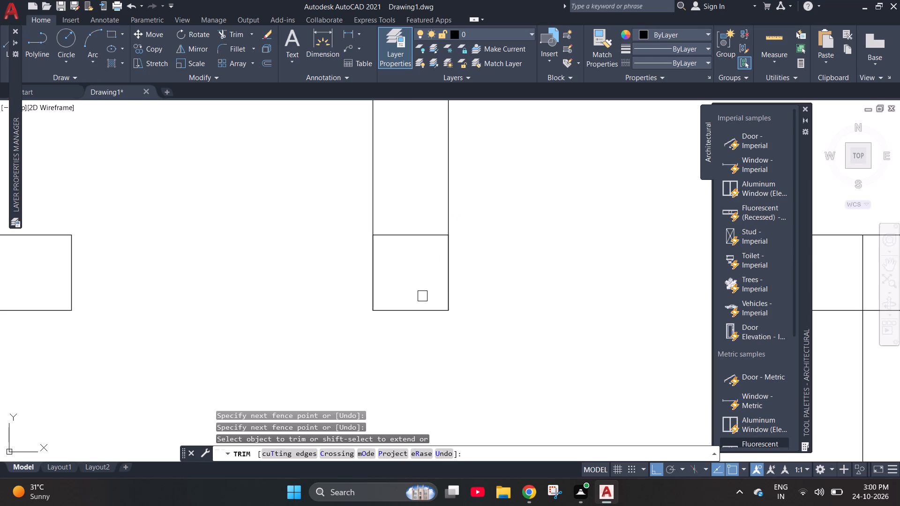
pyautogui.scroll(-3, 265, 266)
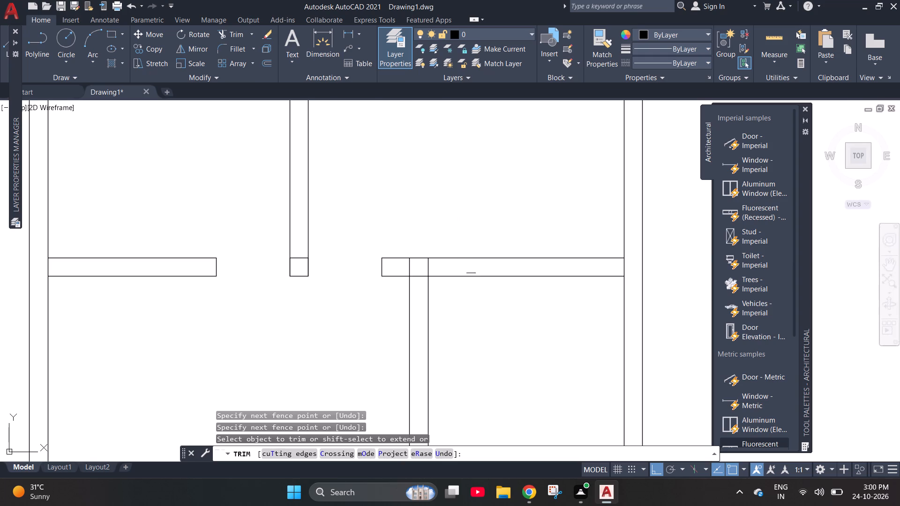
pyautogui.click(429, 266)
pyautogui.click(400, 267)
pyautogui.click(425, 268)
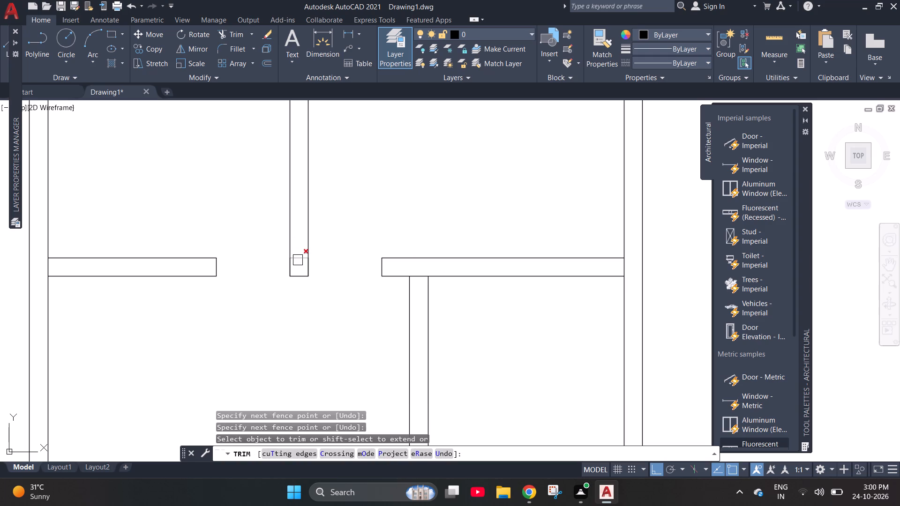
pyautogui.click(298, 260)
pyautogui.press('Escape')
pyautogui.press('Escape')
# Draw a short line across the top end of the lower vertical partition, along the underside of the middle horizontal partition.
pyautogui.press('l')
pyautogui.press('space')
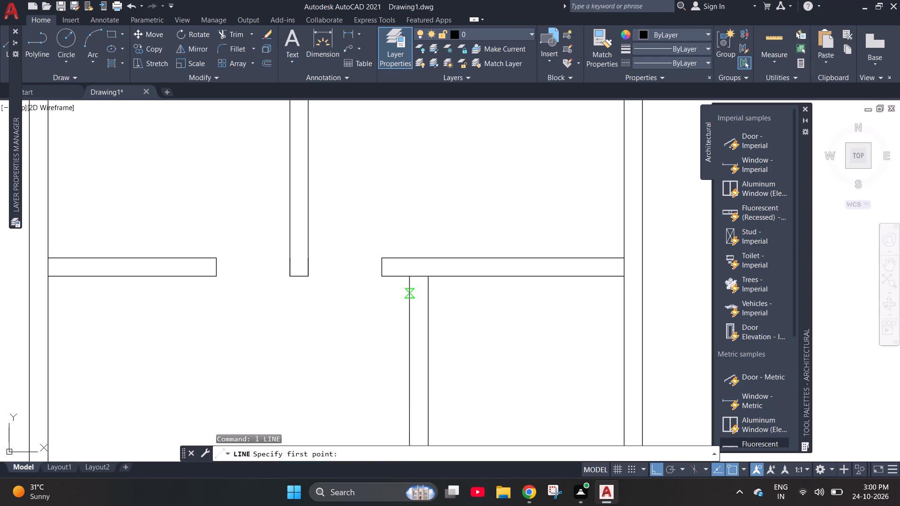
pyautogui.click(409, 275)
pyautogui.click(430, 274)
pyautogui.press('Escape')
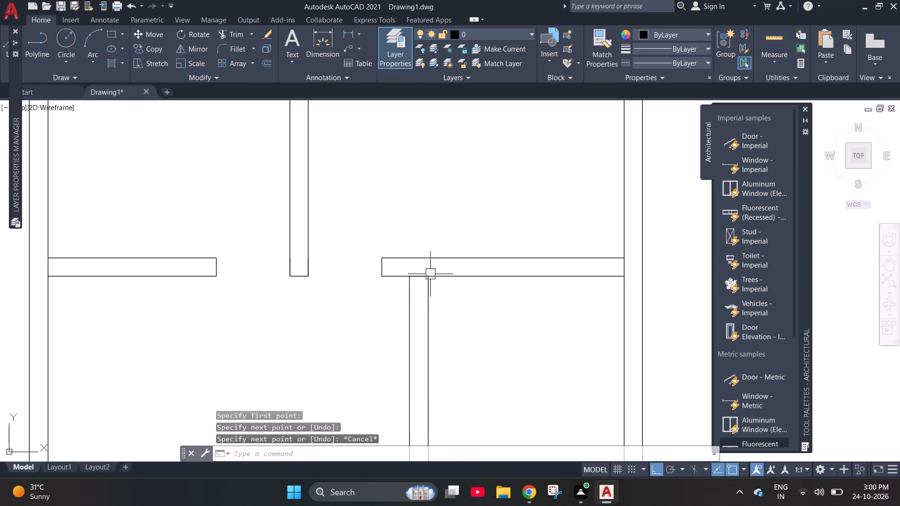
pyautogui.press('Escape')
# Offset the short line at the top end of the lower vertical partition 3" downward.
pyautogui.press('o')
pyautogui.press('Return')
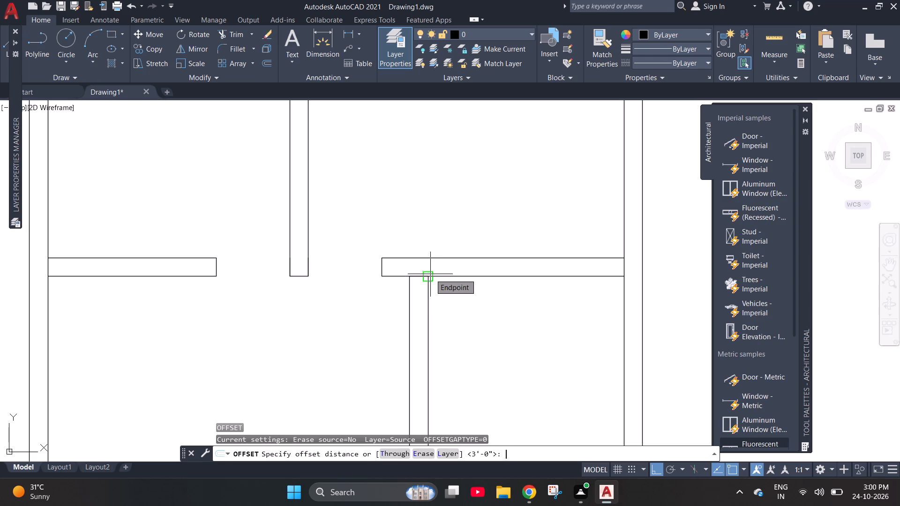
pyautogui.press('3')
pyautogui.hotkey('shift', '"')
pyautogui.press('Return')
pyautogui.moveTo(417, 276); pyautogui.dragTo(417, 285)
pyautogui.click(416, 301)
pyautogui.press('Escape')
pyautogui.press('Escape')
# Offset the new short line in the lower vertical partition 3' downward to mark the door opening.
pyautogui.press('o')
pyautogui.press('Return')
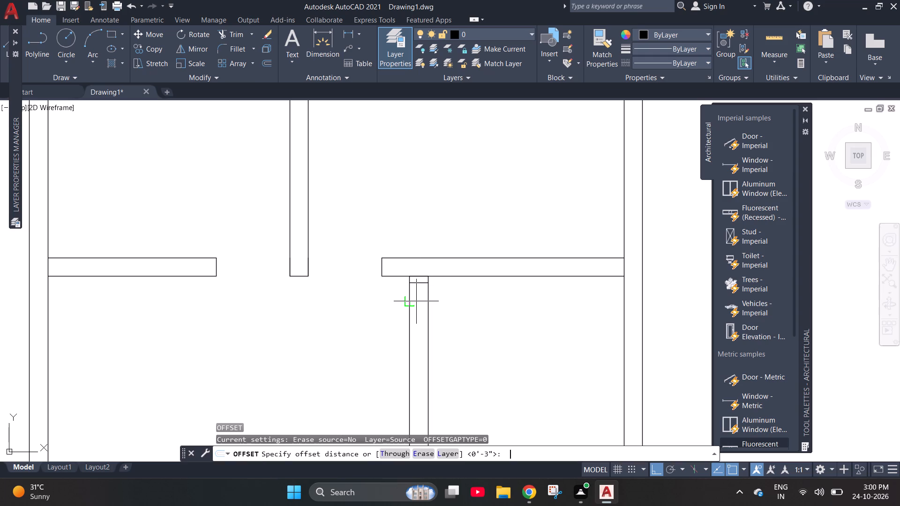
pyautogui.write("3'")
pyautogui.press('Return')
pyautogui.click(417, 285)
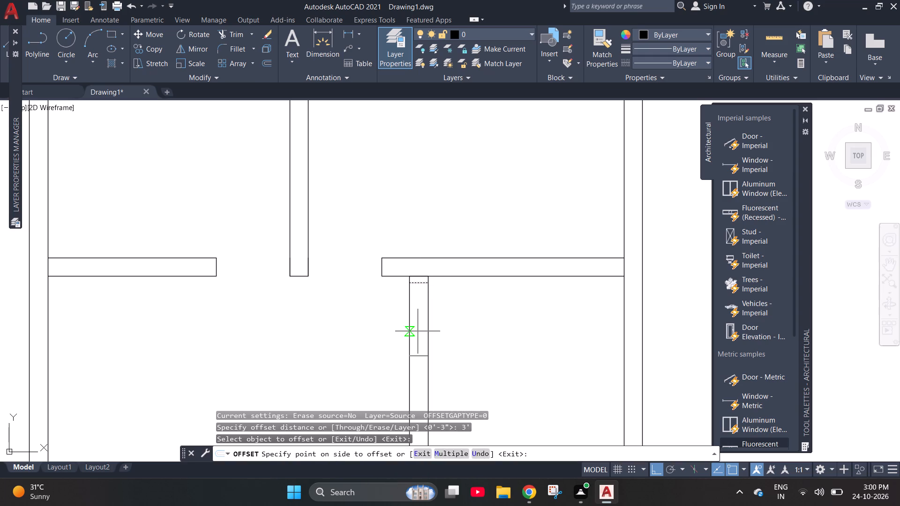
pyautogui.click(418, 331)
pyautogui.press('Escape')
# Trim both faces of the lower vertical partition between the two short lines to form a 3' opening.
pyautogui.write('tr')
pyautogui.press('space')
pyautogui.click(447, 320)
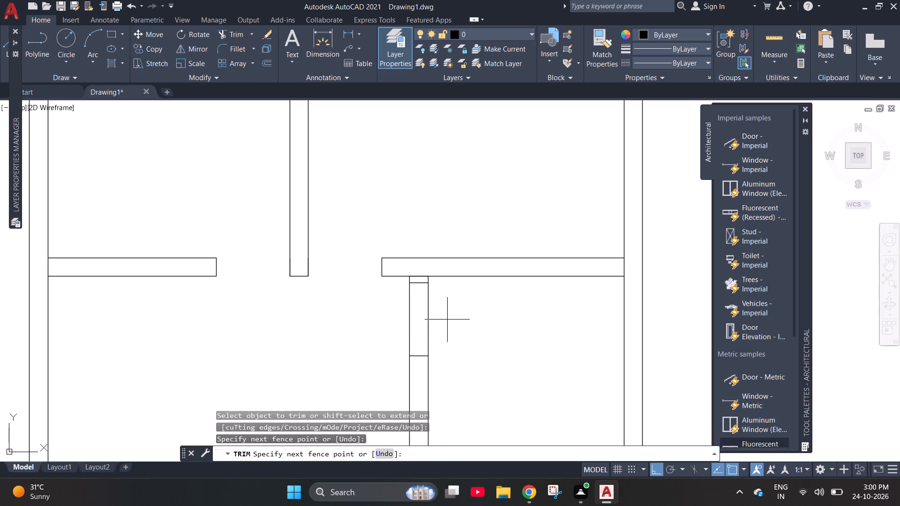
pyautogui.click(384, 317)
# Trim the line segments separating the 3" stub from the underside of the middle horizontal partition.
pyautogui.scroll(3, 415, 259)
pyautogui.click(421, 332)
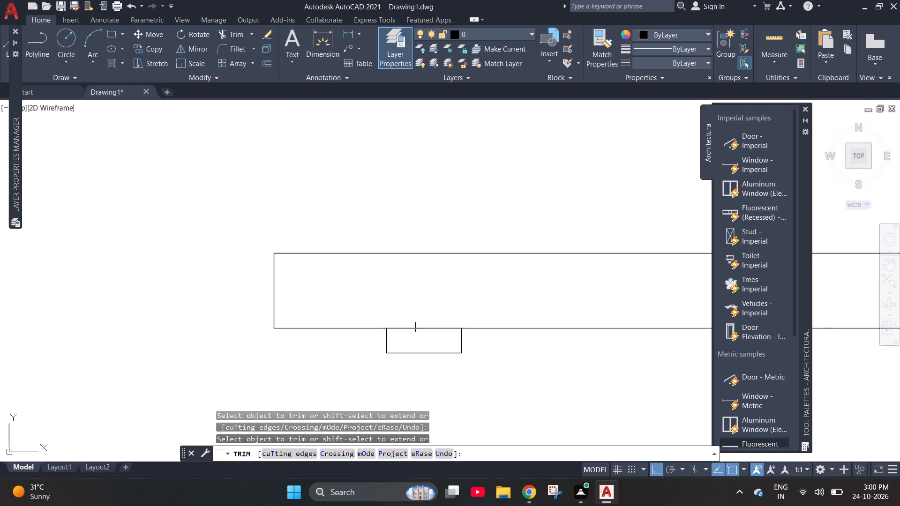
pyautogui.scroll(-2, 407, 224)
pyautogui.click(415, 263)
pyautogui.scroll(-2, 430, 215)
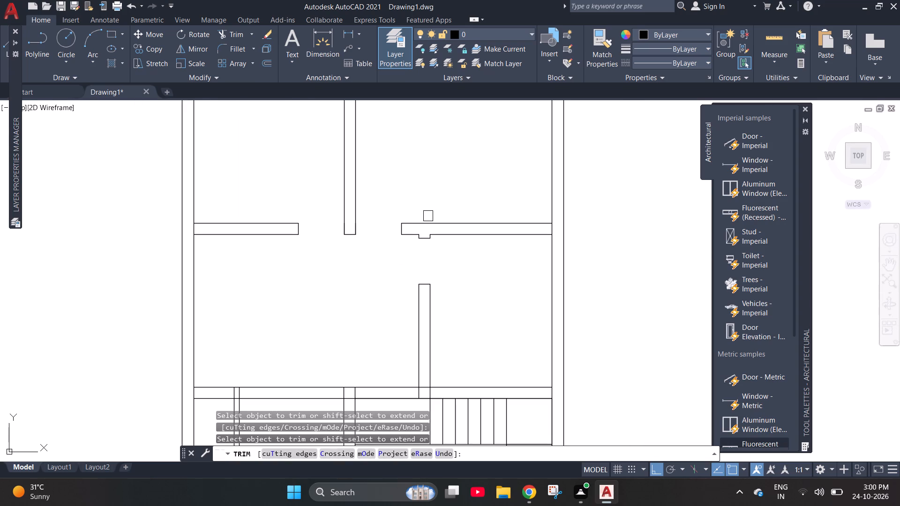
pyautogui.press('Escape')
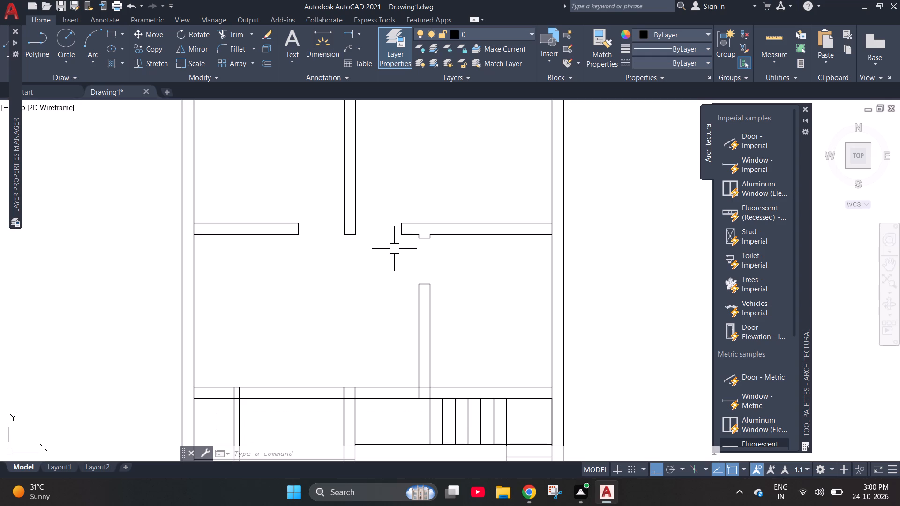
# Draw a short line across the lower horizontal partition, in line with the right face of the vertical partition beside the stair area.
pyautogui.scroll(-2, 292, 261)
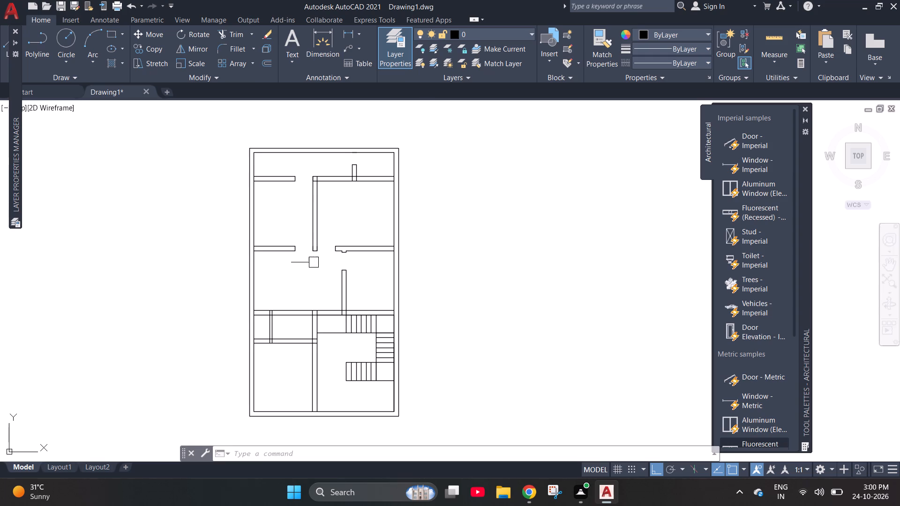
pyautogui.scroll(1, 349, 356)
pyautogui.scroll(4, 304, 294)
pyautogui.press('Escape')
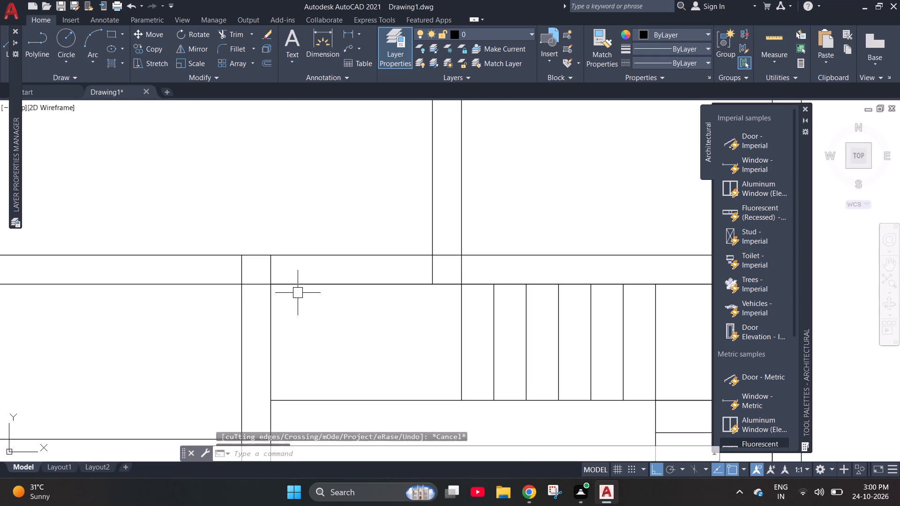
pyautogui.press('Escape')
pyautogui.press('Escape')
pyautogui.press('Escape')
pyautogui.press('l')
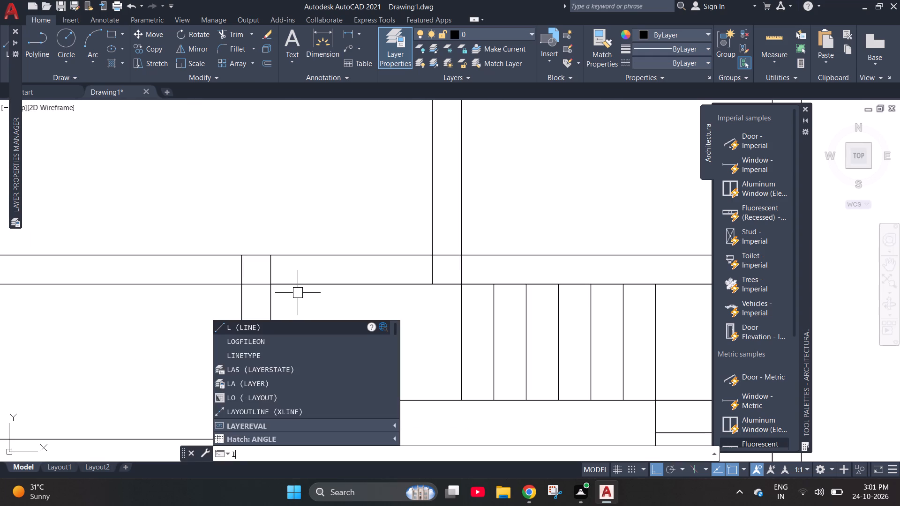
pyautogui.press('space')
pyautogui.click(271, 288)
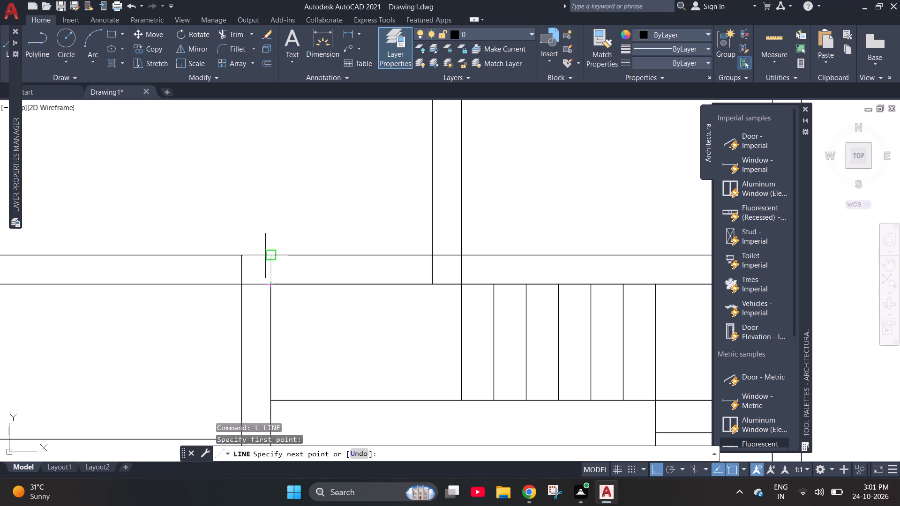
pyautogui.click(269, 253)
pyautogui.press('Escape')
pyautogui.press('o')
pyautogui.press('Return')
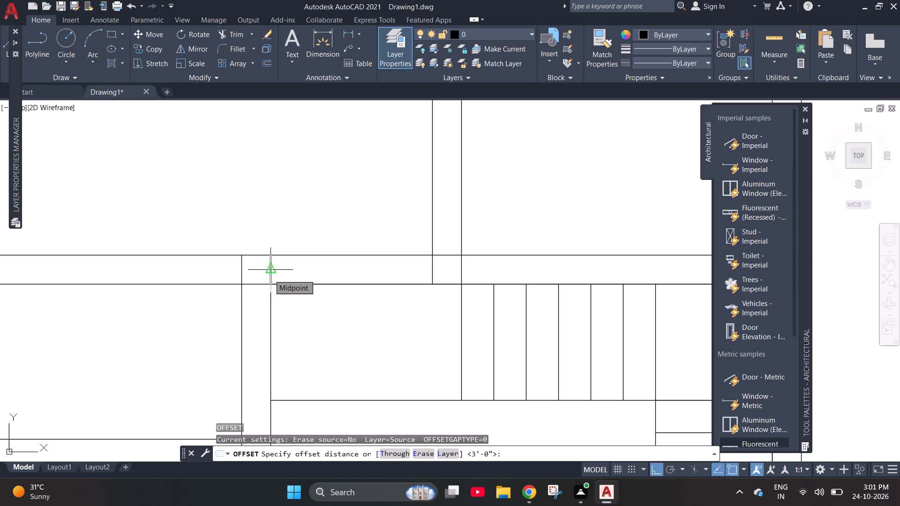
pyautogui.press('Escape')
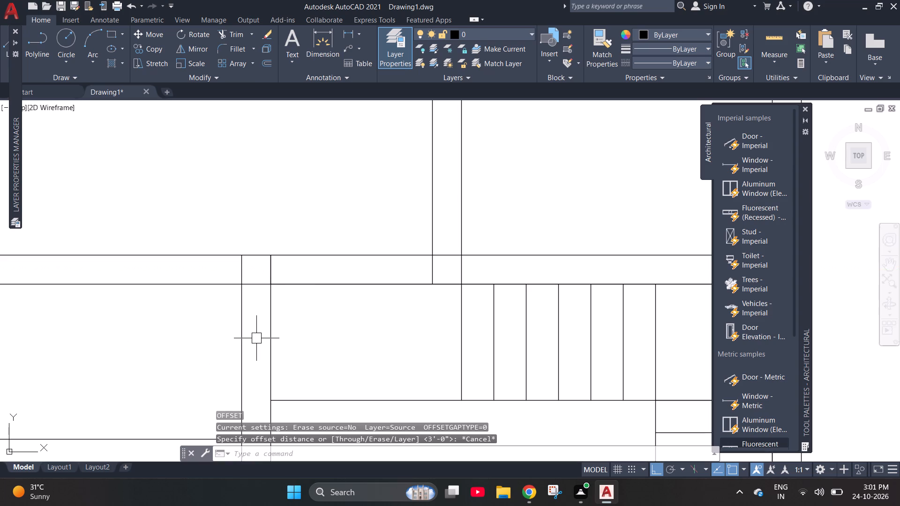
# Offset the short line across the lower horizontal partition 3' to the right, toward the staircase.
pyautogui.press('o')
pyautogui.press('Return')
pyautogui.press('3')
pyautogui.press("'")
pyautogui.press('Return')
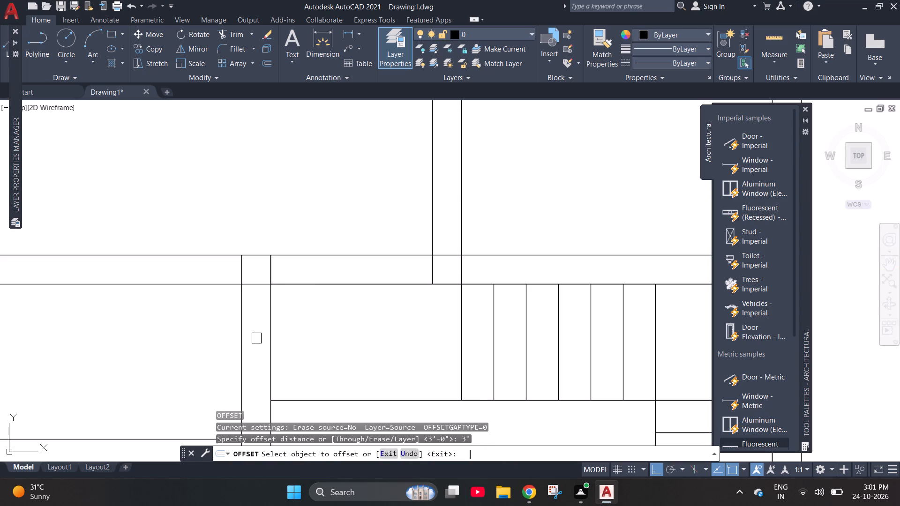
pyautogui.click(269, 279)
pyautogui.click(373, 280)
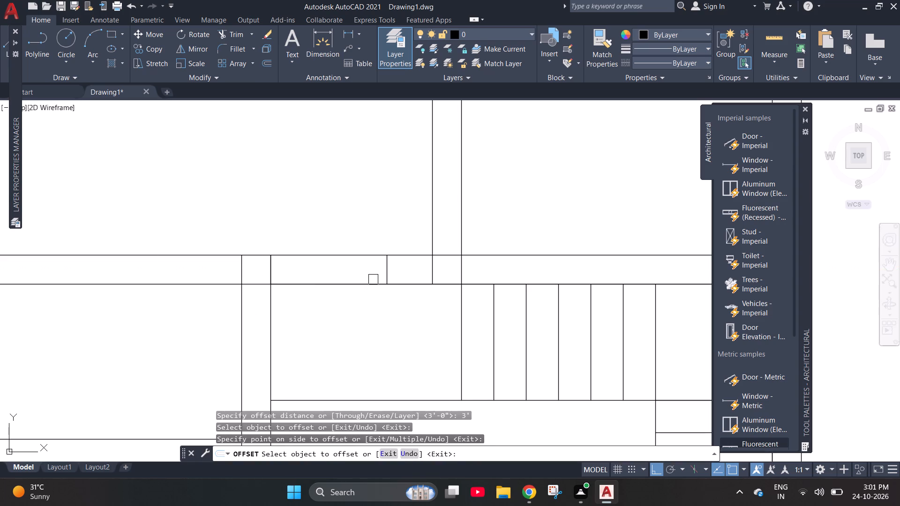
pyautogui.press('Escape')
pyautogui.press('Escape')
# Trim both faces of the lower horizontal partition between the two short lines to form a 3' opening.
pyautogui.write('tr')
pyautogui.press('space')
pyautogui.moveTo(334, 321); pyautogui.dragTo(328, 312)
pyautogui.click(311, 181)
# Trim the stray segments where the vertical partition above the staircase meets the lower horizontal partition.
pyautogui.click(427, 274)
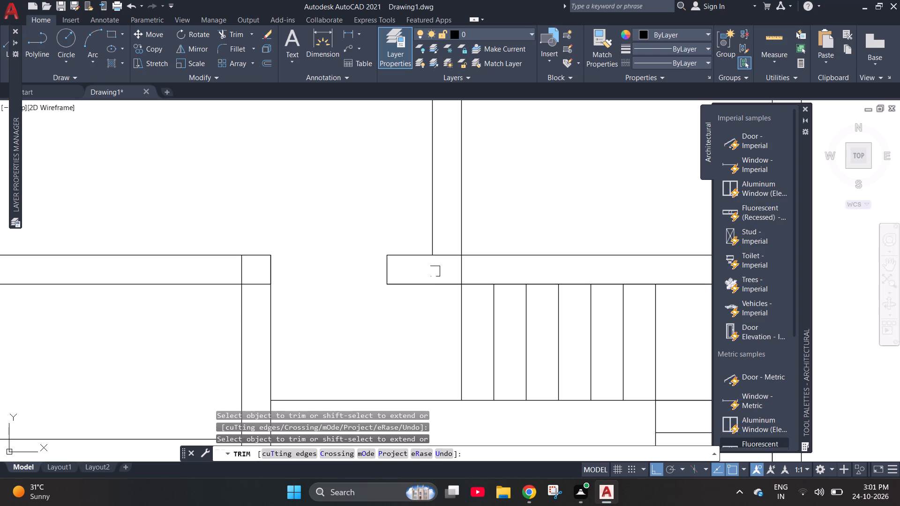
pyautogui.click(465, 268)
pyautogui.click(450, 260)
pyautogui.press('Escape')
# Trim the lower horizontal partition's two lines between the left exterior wall and the 4" vertical partition.
pyautogui.scroll(-2, 398, 350)
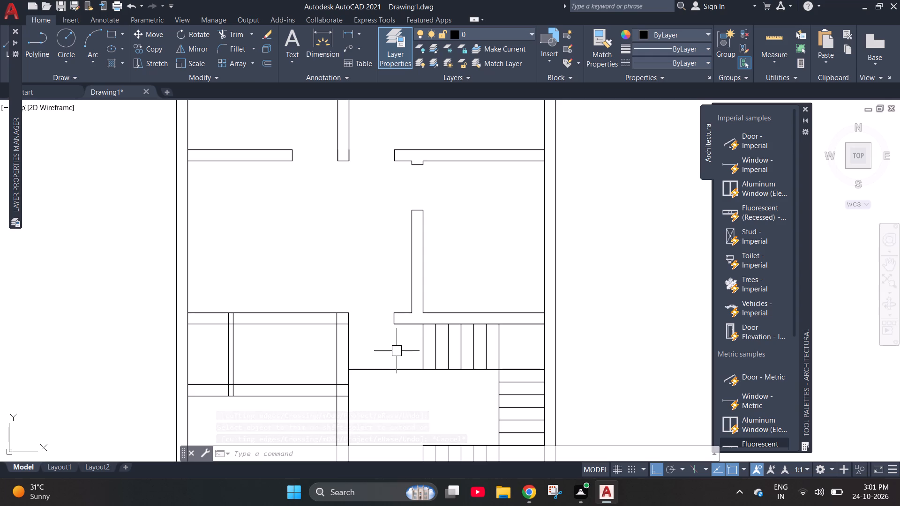
pyautogui.press('Escape')
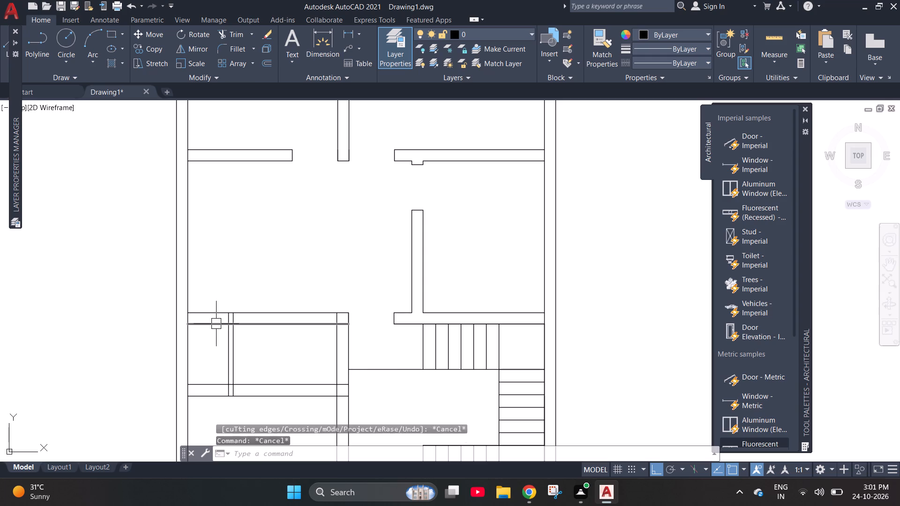
pyautogui.press('Escape')
pyautogui.press('Escape')
pyautogui.press('Escape')
pyautogui.press('Escape')
pyautogui.scroll(2, 216, 324)
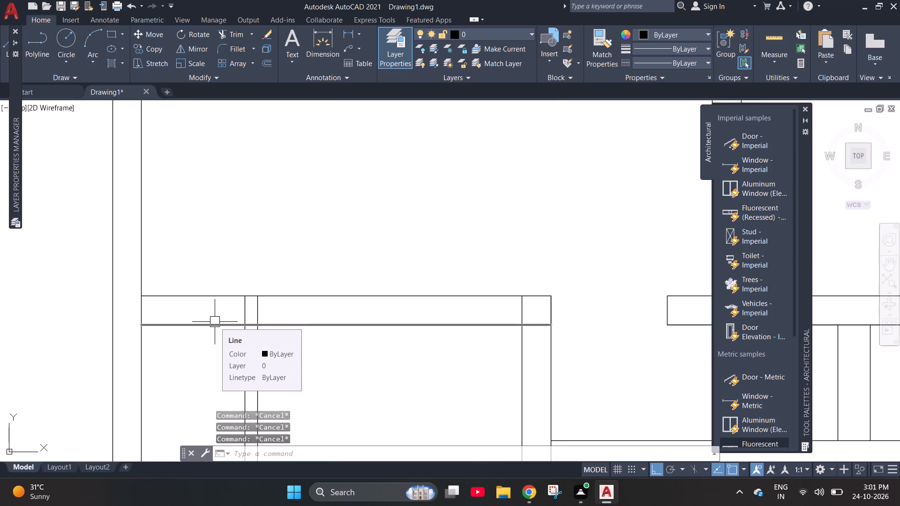
pyautogui.write('tr')
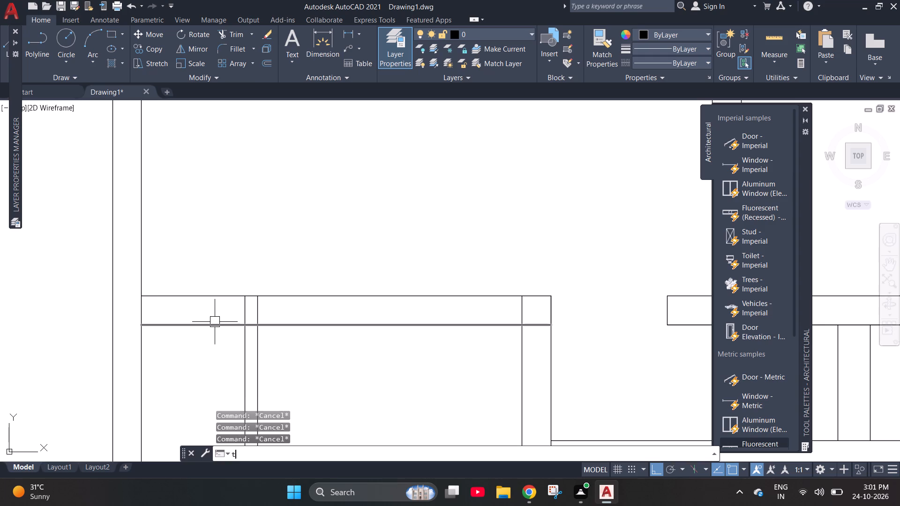
pyautogui.press('space')
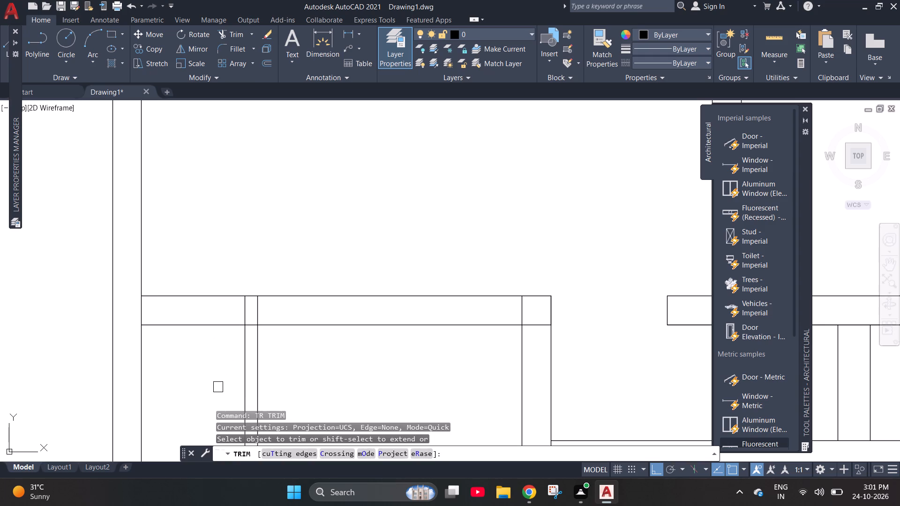
pyautogui.click(218, 387)
pyautogui.click(190, 245)
pyautogui.scroll(-1, 190, 245)
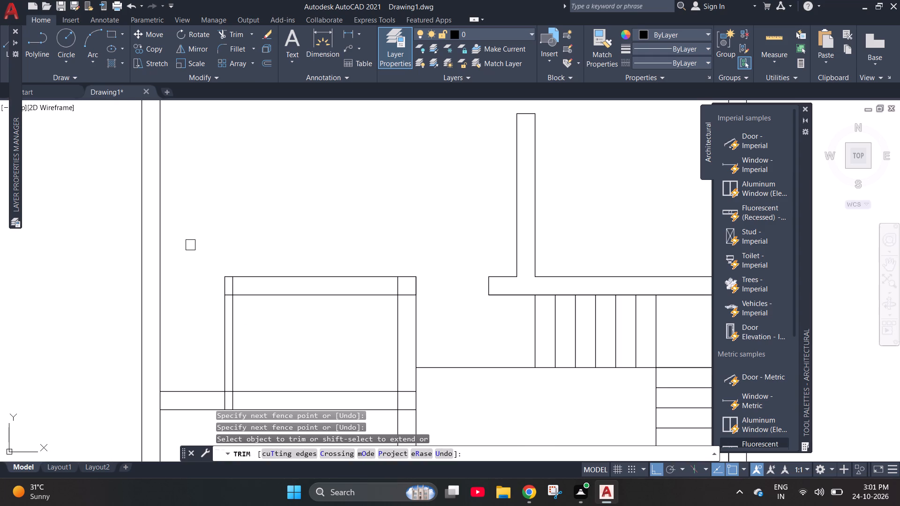
pyautogui.press('Escape')
pyautogui.press('Escape')
pyautogui.press('Escape')
pyautogui.press('Escape')
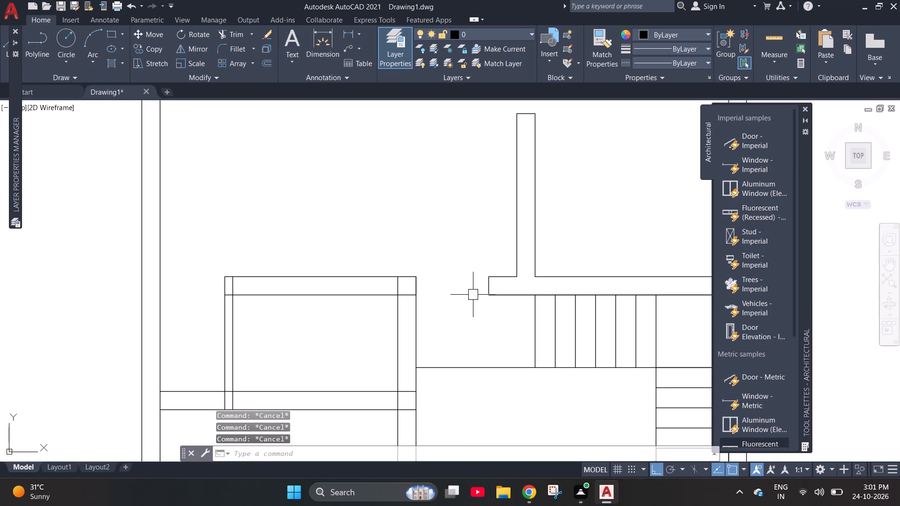
# Offset the underside line of the lower horizontal partition, inside the small room, 2' downward.
pyautogui.press('o')
pyautogui.press('Return')
pyautogui.press('3')
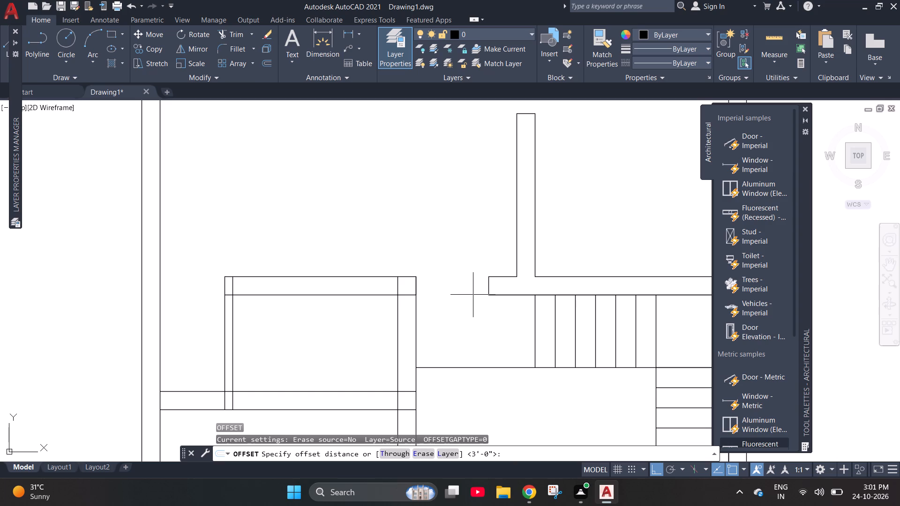
pyautogui.press('BackSpace')
pyautogui.write("2'")
pyautogui.press('Return')
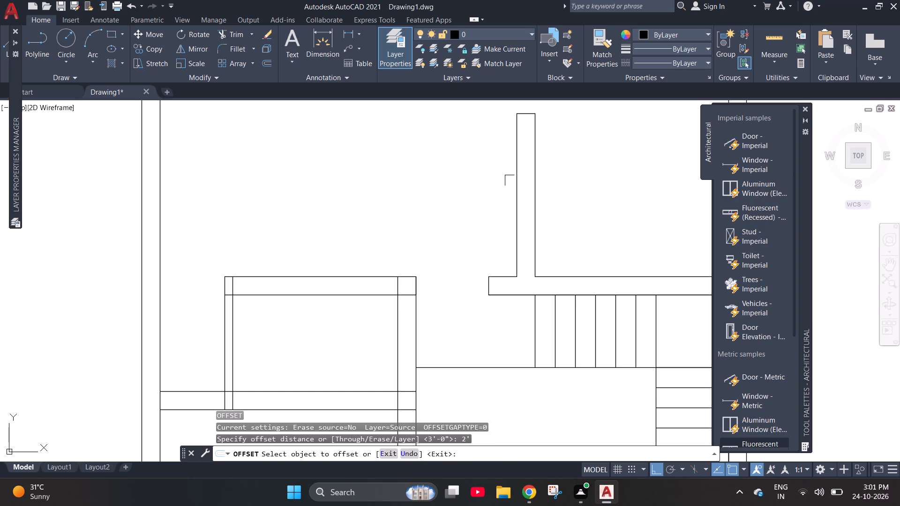
pyautogui.click(327, 298)
pyautogui.click(326, 330)
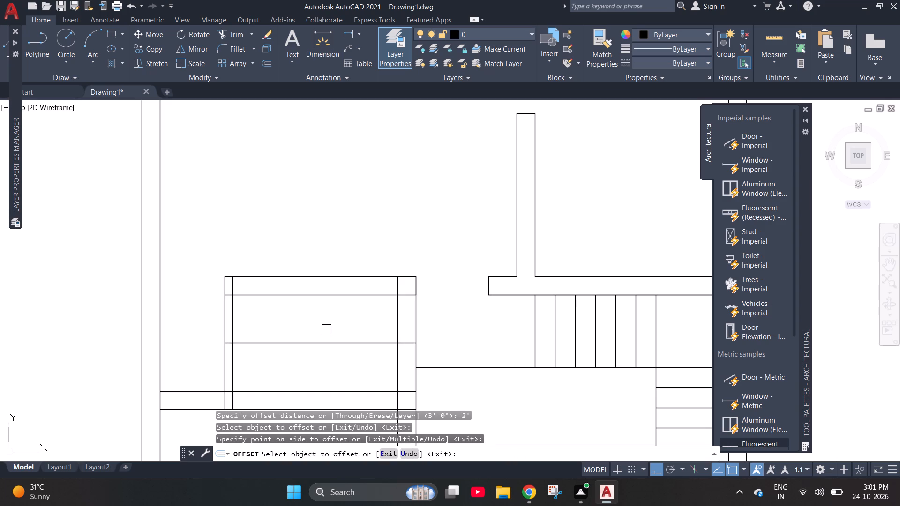
pyautogui.press('Escape')
pyautogui.press('Escape')
# Trim the 4" vertical partition above the offset line to form a 2' opening, and clear the leftover pieces of that line.
pyautogui.write('tr')
pyautogui.press('space')
pyautogui.moveTo(279, 319); pyautogui.dragTo(278, 319)
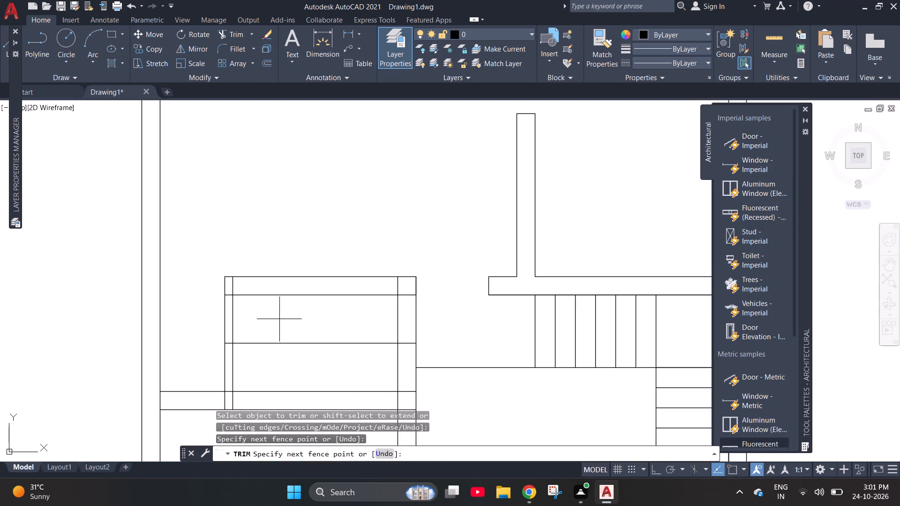
pyautogui.moveTo(278, 319); pyautogui.dragTo(259, 315)
pyautogui.click(183, 319)
pyautogui.click(270, 322)
pyautogui.click(291, 345)
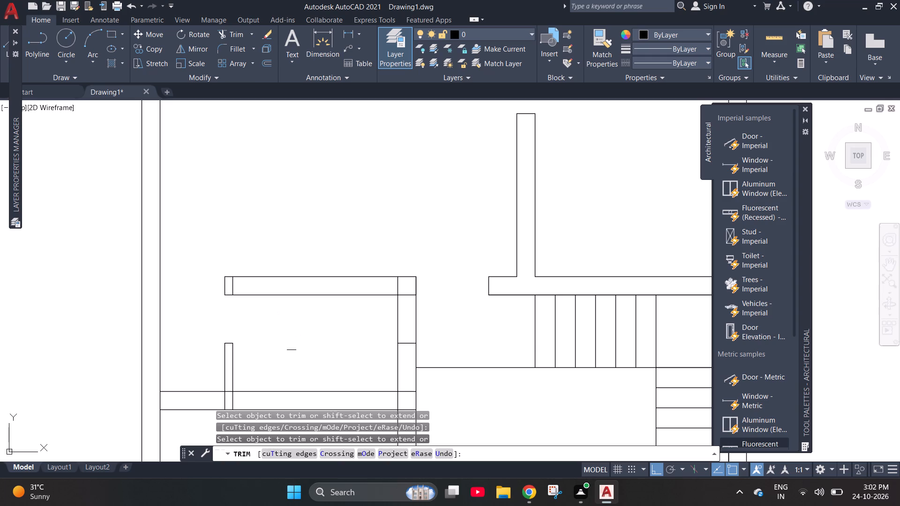
pyautogui.click(405, 343)
pyautogui.press('Escape')
pyautogui.press('Escape')
# Trim the stray segments where the 4" vertical partition meets the horizontal partition at the small room's lower side.
pyautogui.scroll(-1, 265, 328)
pyautogui.scroll(2, 243, 372)
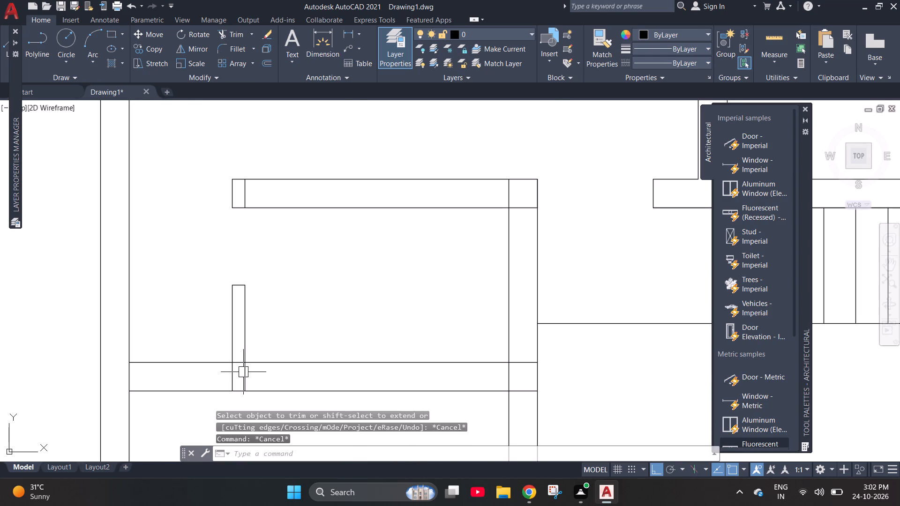
pyautogui.scroll(2, 232, 380)
pyautogui.press('Escape')
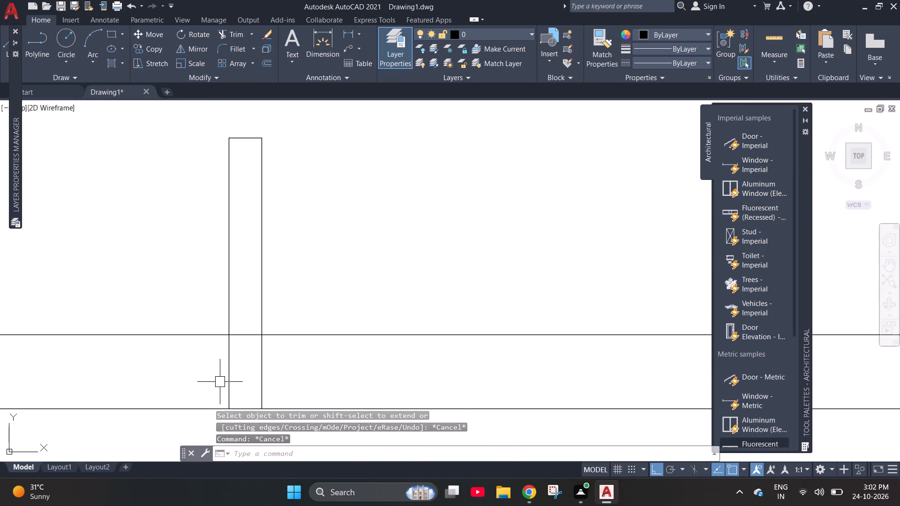
pyautogui.write('tr')
pyautogui.press('space')
pyautogui.click(176, 366)
pyautogui.click(386, 368)
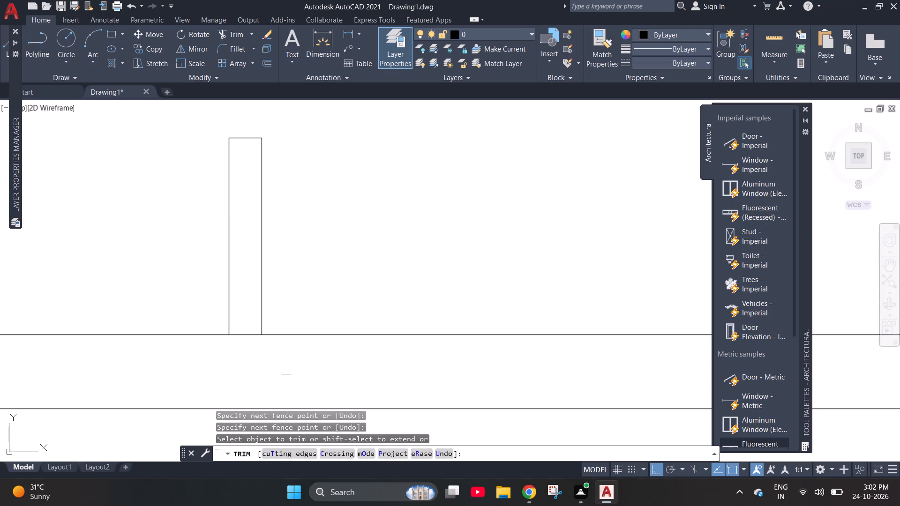
pyautogui.scroll(-2, 217, 369)
pyautogui.scroll(2, 219, 357)
pyautogui.click(225, 357)
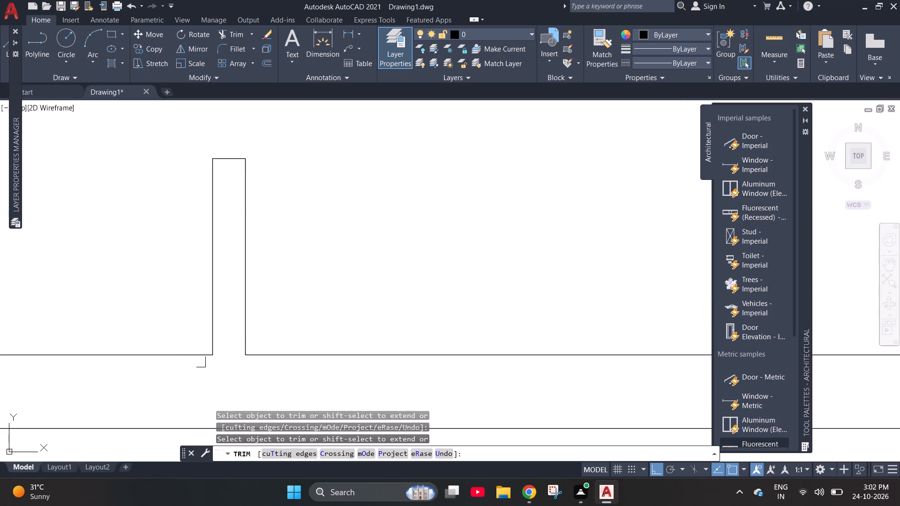
pyautogui.scroll(-3, 174, 361)
pyautogui.press('Escape')
pyautogui.press('Escape')
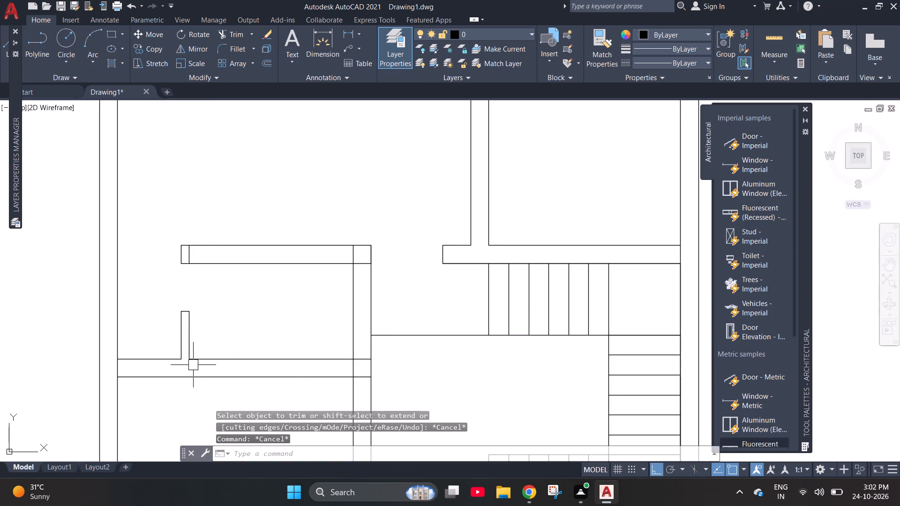
# Trim the overlapping segments where the long vertical partition crosses the small room's upper and lower horizontal partitions.
pyautogui.scroll(3, 358, 365)
pyautogui.press('Escape')
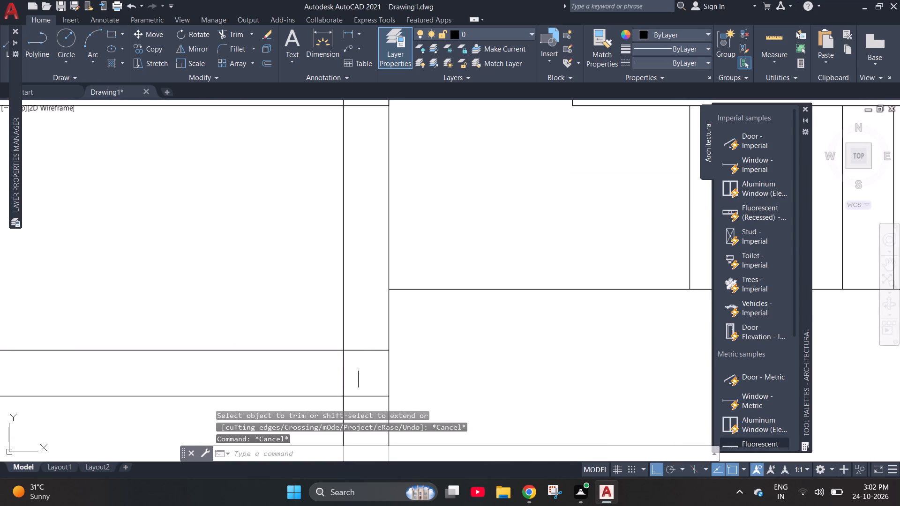
pyautogui.write('tr')
pyautogui.press('space')
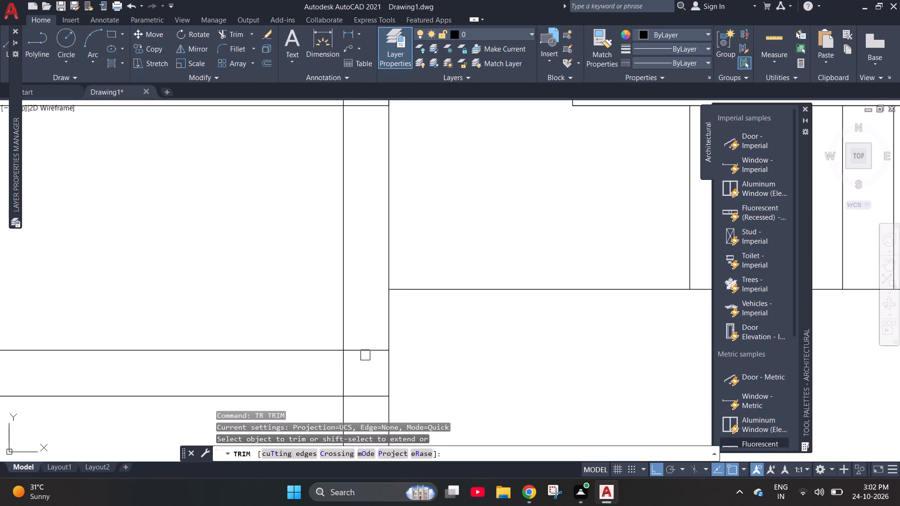
pyautogui.click(367, 352)
pyautogui.click(343, 381)
pyautogui.click(366, 398)
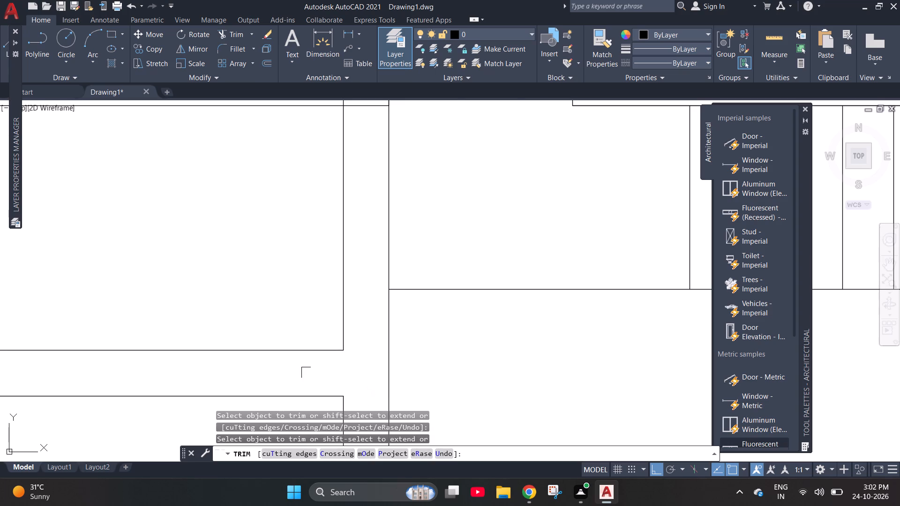
pyautogui.scroll(-2, 306, 372)
pyautogui.scroll(3, 327, 268)
pyautogui.moveTo(242, 226); pyautogui.dragTo(263, 223)
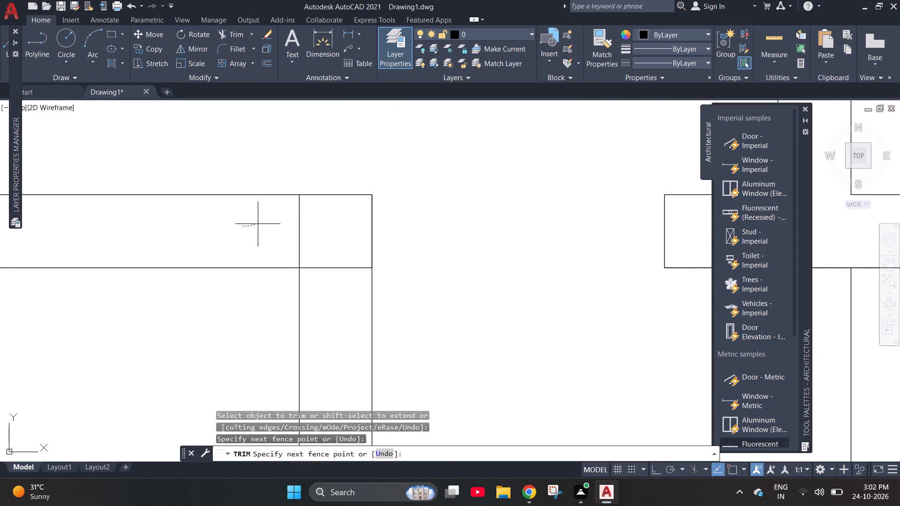
pyautogui.moveTo(263, 223); pyautogui.dragTo(368, 311)
pyautogui.scroll(-4, 323, 277)
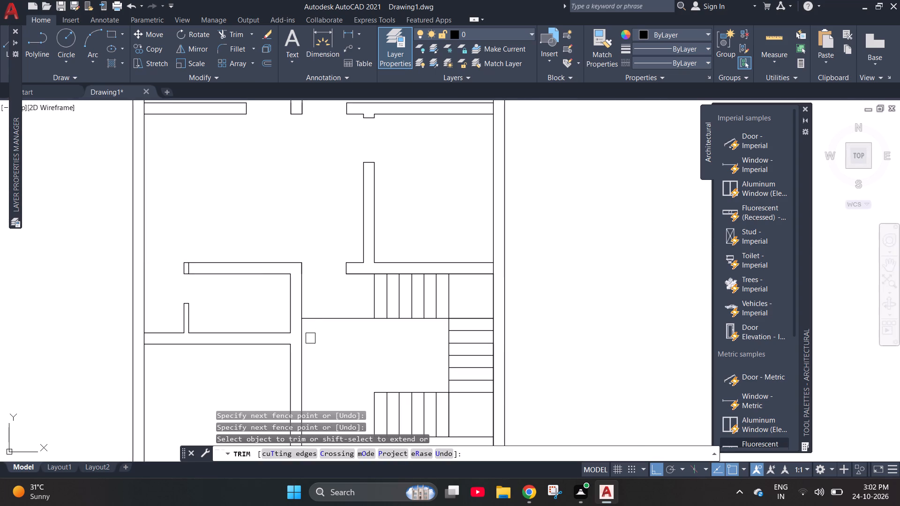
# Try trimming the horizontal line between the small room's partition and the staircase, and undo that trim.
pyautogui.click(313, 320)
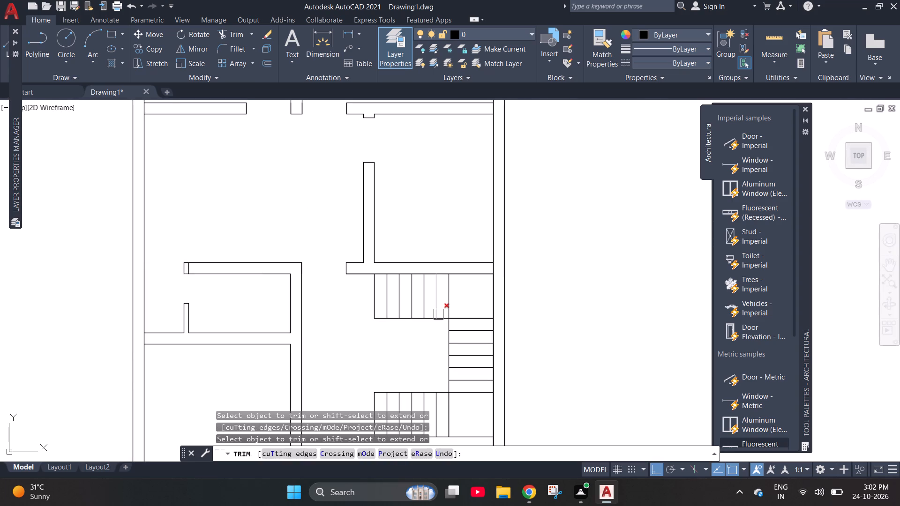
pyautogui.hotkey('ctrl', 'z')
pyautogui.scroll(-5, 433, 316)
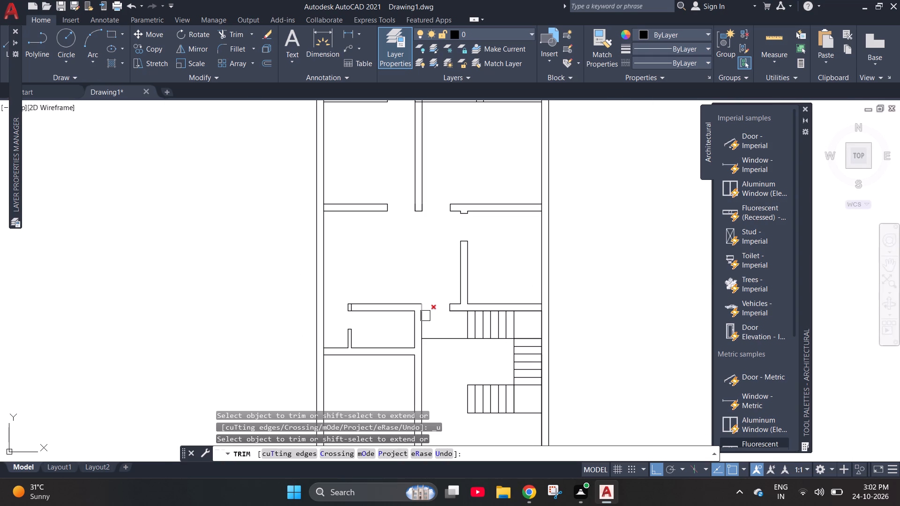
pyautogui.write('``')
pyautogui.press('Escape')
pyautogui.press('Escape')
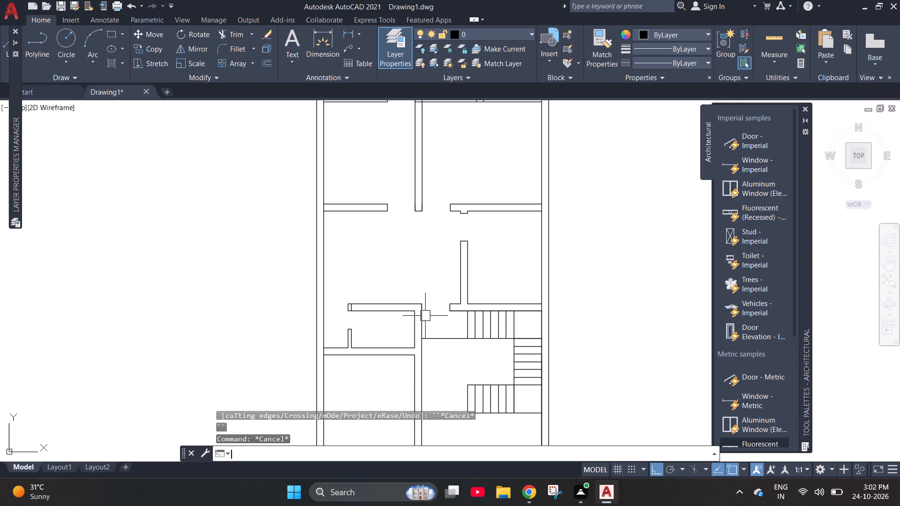
# Extend the underside line of the small room's lower horizontal partition to the far face of the long vertical partition.
pyautogui.scroll(-1, 471, 205)
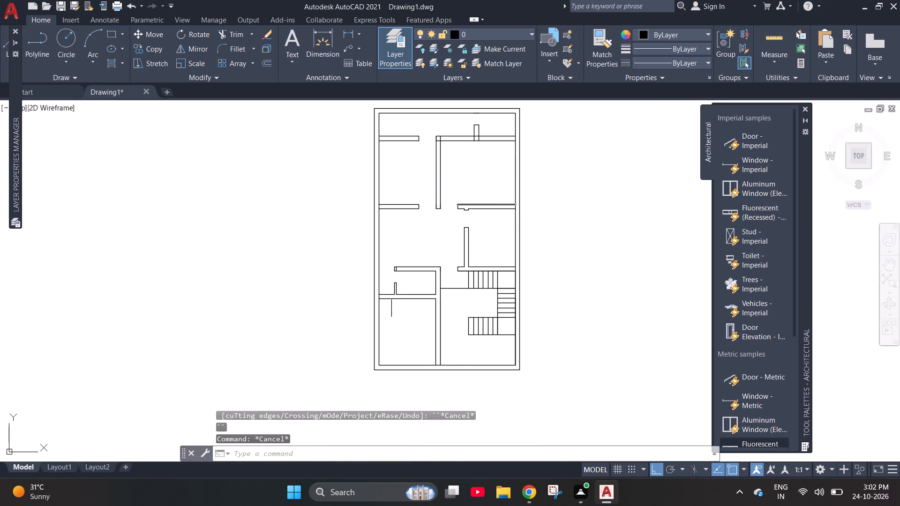
pyautogui.scroll(2, 461, 290)
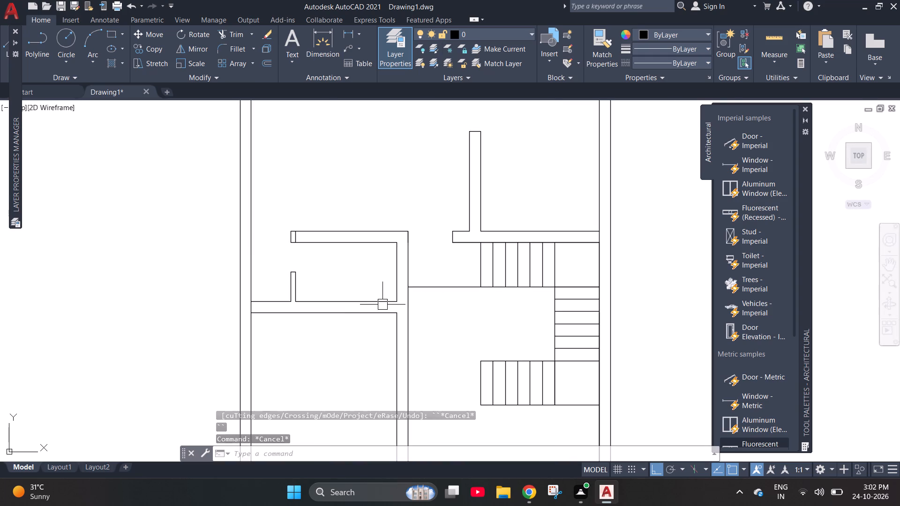
pyautogui.scroll(2, 372, 305)
pyautogui.press('Escape')
pyautogui.press('e')
pyautogui.press('x')
pyautogui.press('space')
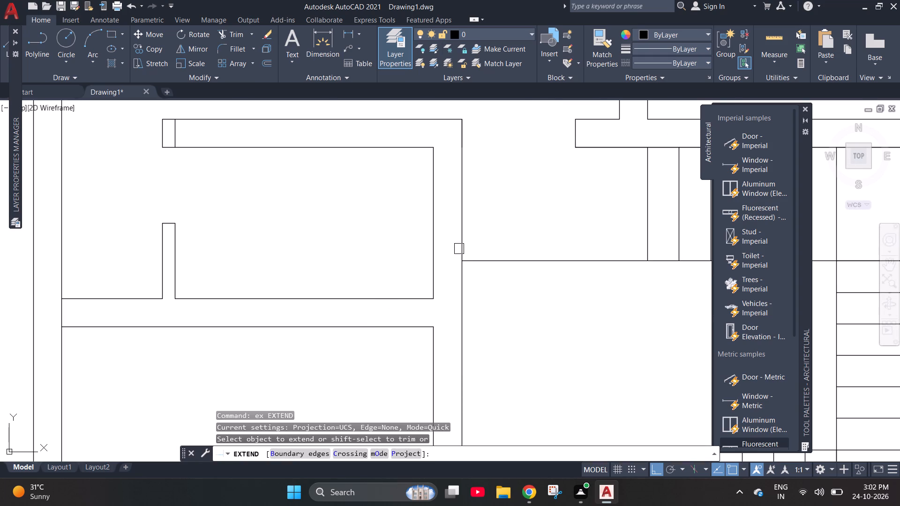
pyautogui.click(417, 331)
pyautogui.press('`')
pyautogui.press('Escape')
pyautogui.press('Escape')
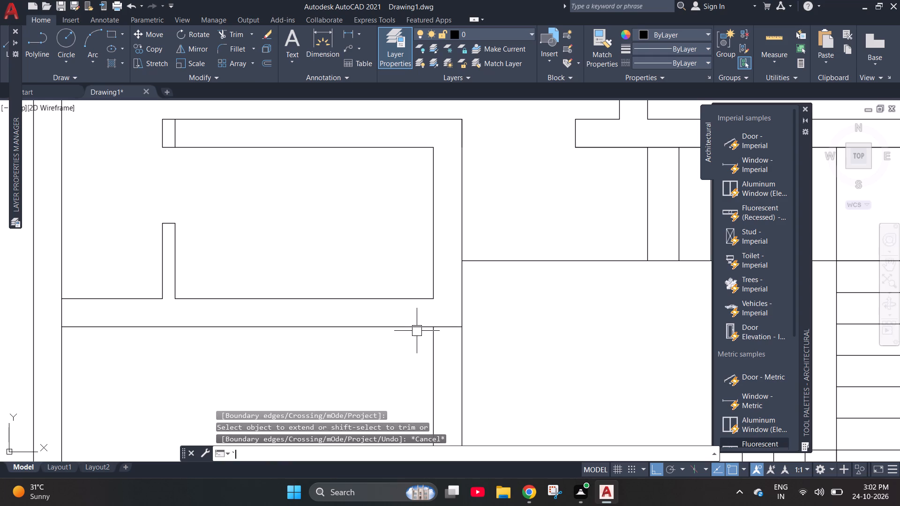
pyautogui.press('Escape')
pyautogui.press('Escape')
# Offset the underside line of the small room's lower horizontal partition 3' downward.
pyautogui.press('o')
pyautogui.press('Return')
pyautogui.press('3')
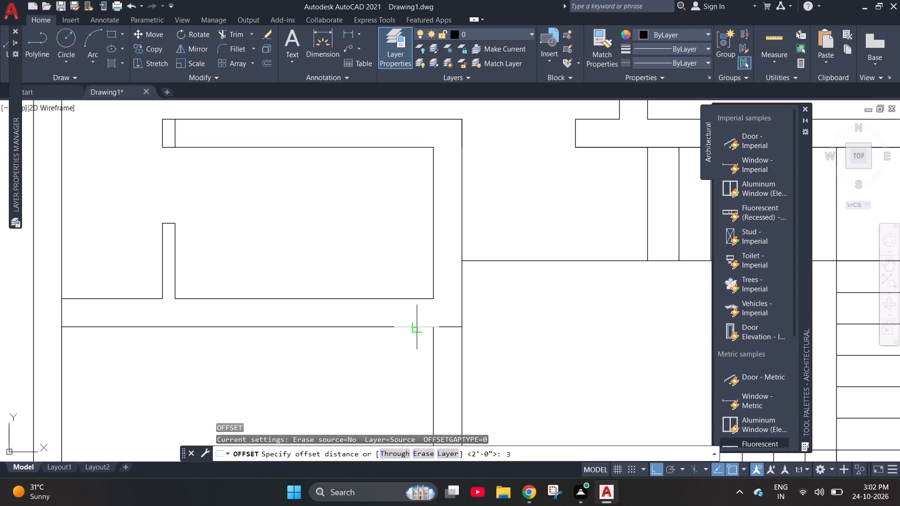
pyautogui.press("'")
pyautogui.press('Return')
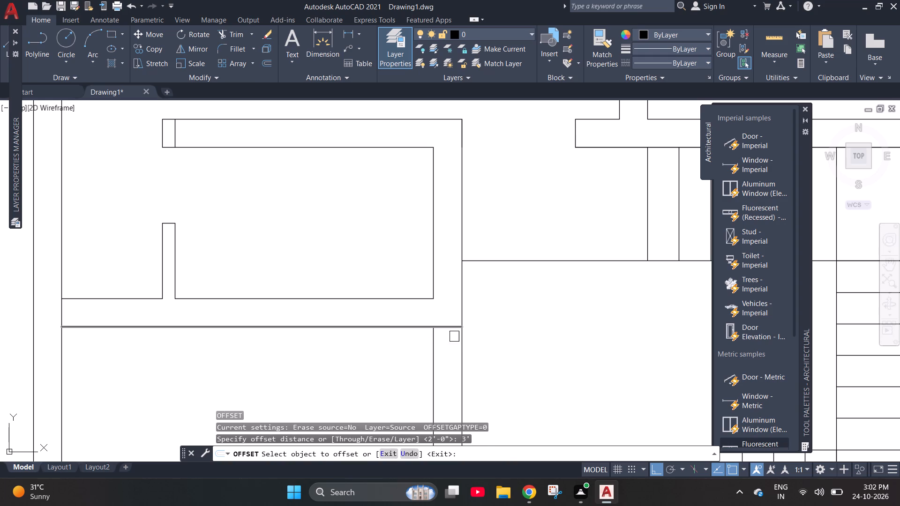
pyautogui.click(450, 329)
pyautogui.scroll(-2, 389, 282)
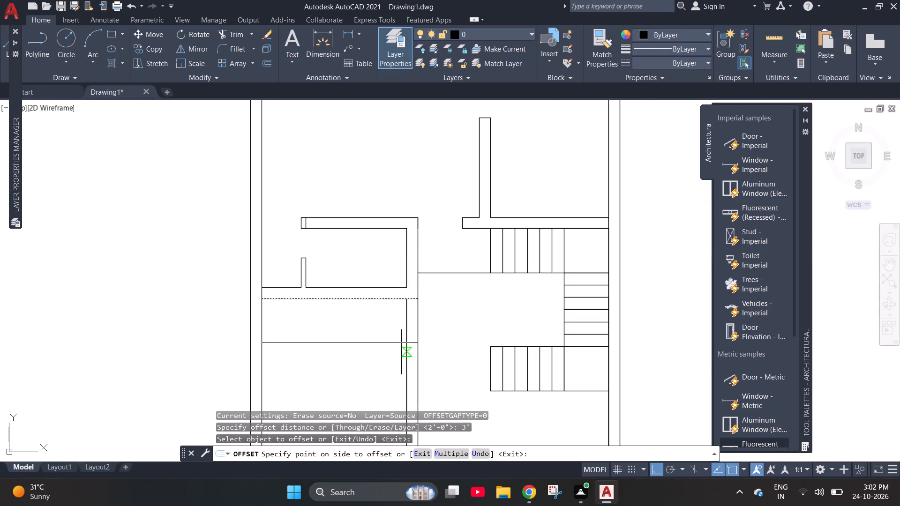
pyautogui.click(401, 352)
pyautogui.press('Escape')
# Trim the vertical partition above the offset line to form a 3' opening, and clear the rest of that line.
pyautogui.write('tr')
pyautogui.press('space')
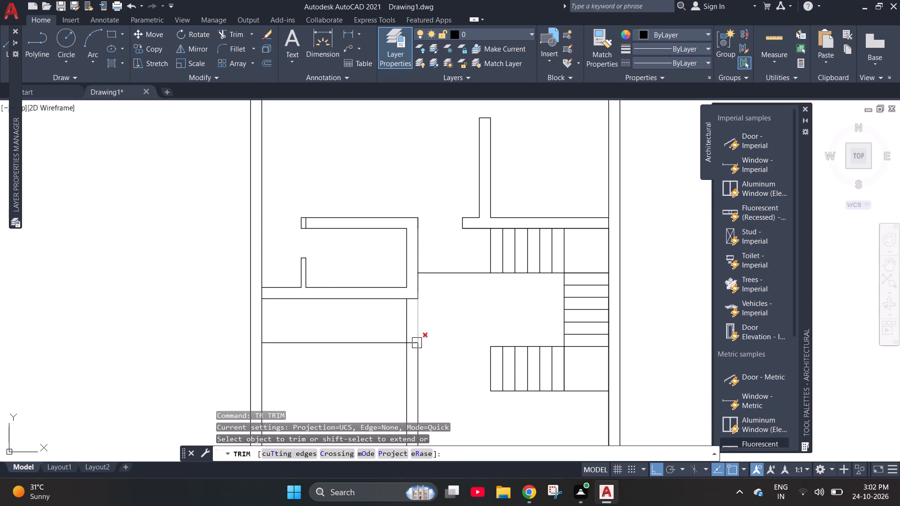
pyautogui.click(385, 345)
pyautogui.moveTo(396, 331); pyautogui.dragTo(450, 335)
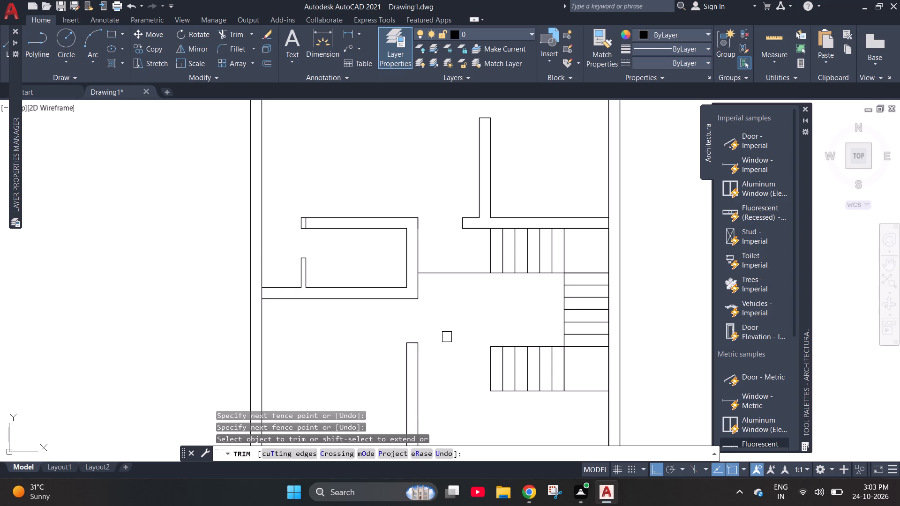
pyautogui.press('Escape')
pyautogui.press('Escape')
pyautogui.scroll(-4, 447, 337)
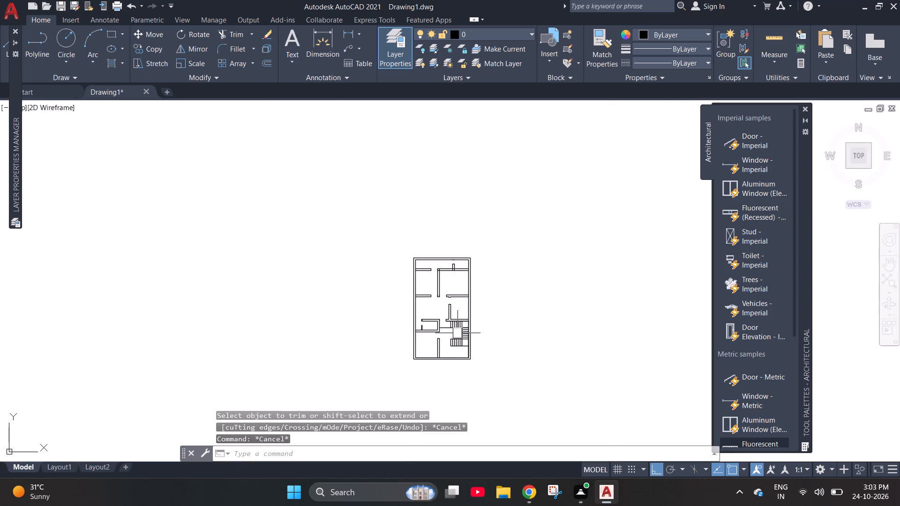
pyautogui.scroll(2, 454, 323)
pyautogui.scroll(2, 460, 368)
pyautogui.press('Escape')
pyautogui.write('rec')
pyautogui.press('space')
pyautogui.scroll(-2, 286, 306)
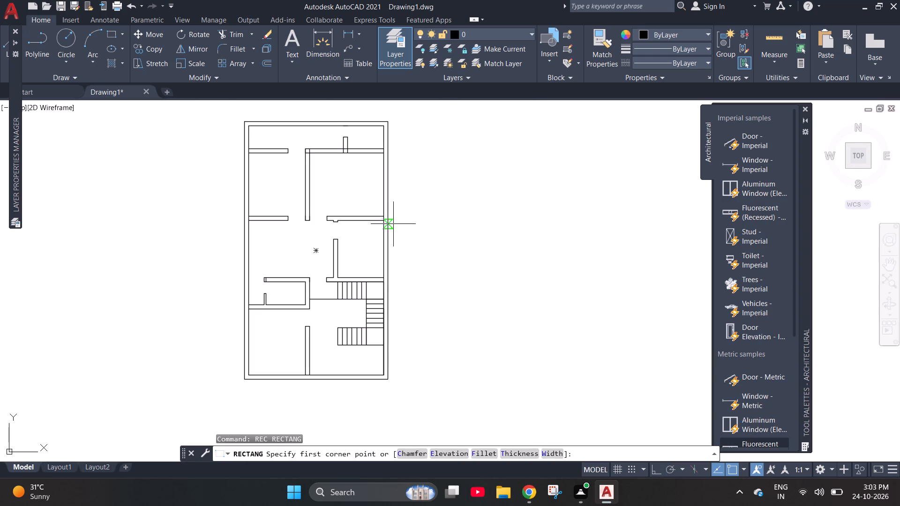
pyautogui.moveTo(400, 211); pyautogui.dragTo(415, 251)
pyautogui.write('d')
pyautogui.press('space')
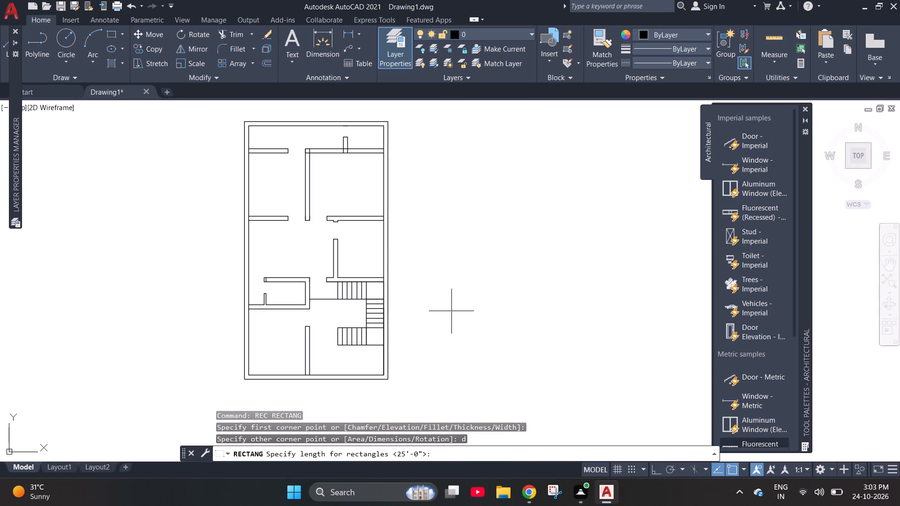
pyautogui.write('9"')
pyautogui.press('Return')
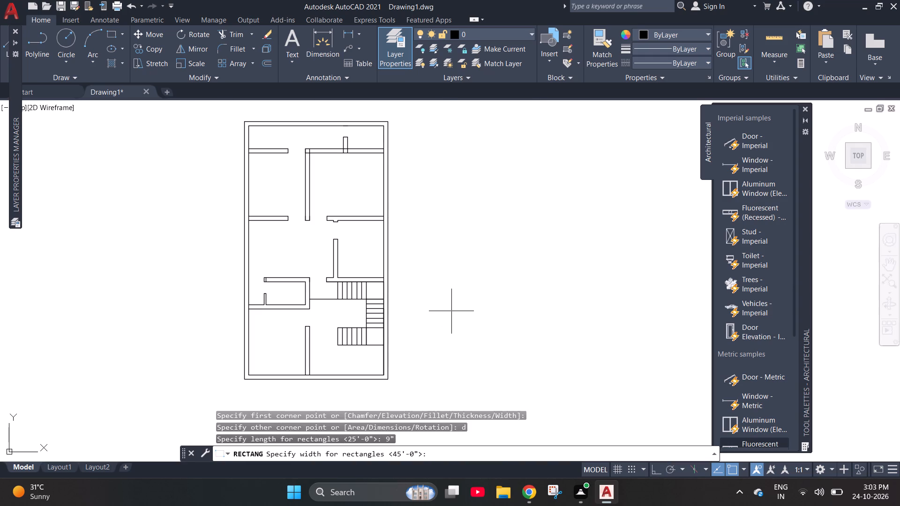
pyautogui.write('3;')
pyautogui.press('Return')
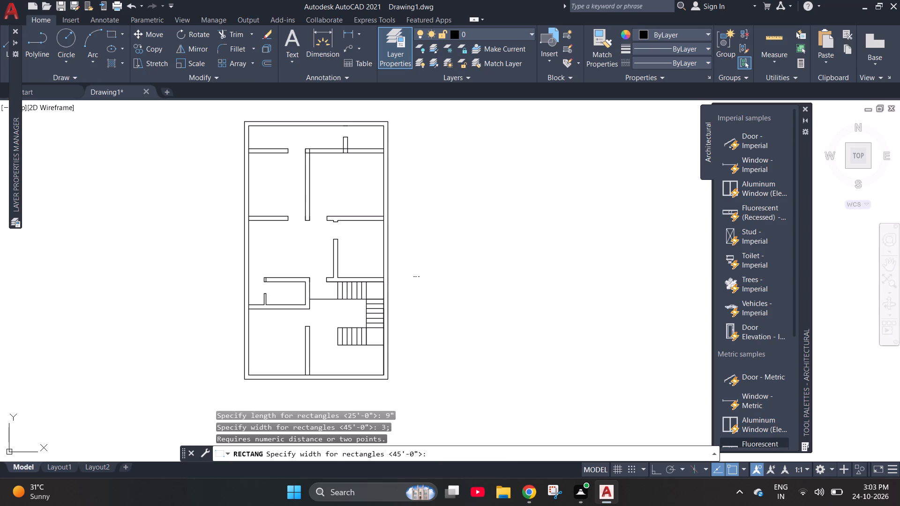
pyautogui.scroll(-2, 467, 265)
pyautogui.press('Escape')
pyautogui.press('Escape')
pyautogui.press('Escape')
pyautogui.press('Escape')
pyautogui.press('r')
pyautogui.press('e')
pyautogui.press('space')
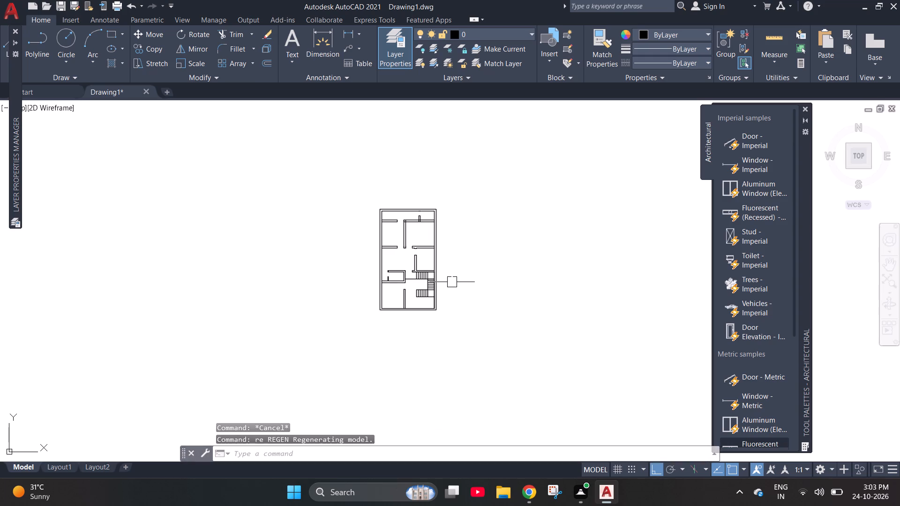
# Draw a 9" by 3' upright rectangle in the empty space outside the right exterior wall.
pyautogui.scroll(-2, 467, 259)
pyautogui.scroll(6, 465, 260)
pyautogui.press('Escape')
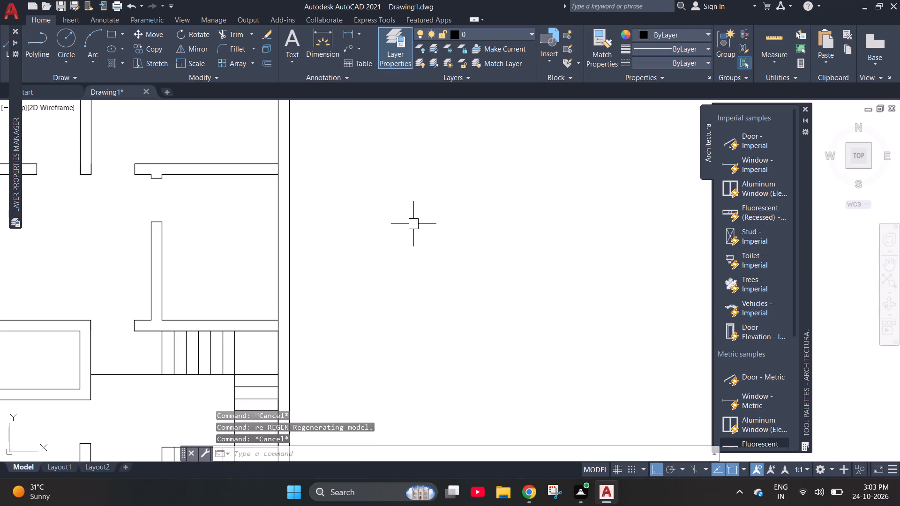
pyautogui.press('Escape')
pyautogui.press('Escape')
pyautogui.press('Escape')
pyautogui.press('Escape')
pyautogui.write('rec')
pyautogui.press('space')
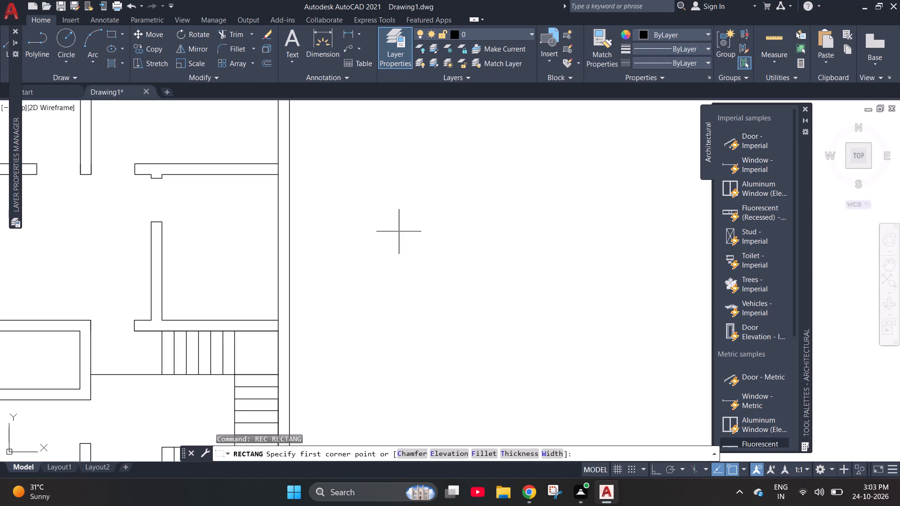
pyautogui.click(342, 221)
pyautogui.write('d')
pyautogui.press('space')
pyautogui.write('9"')
pyautogui.press('Return')
pyautogui.write("3'")
pyautogui.press('Return')
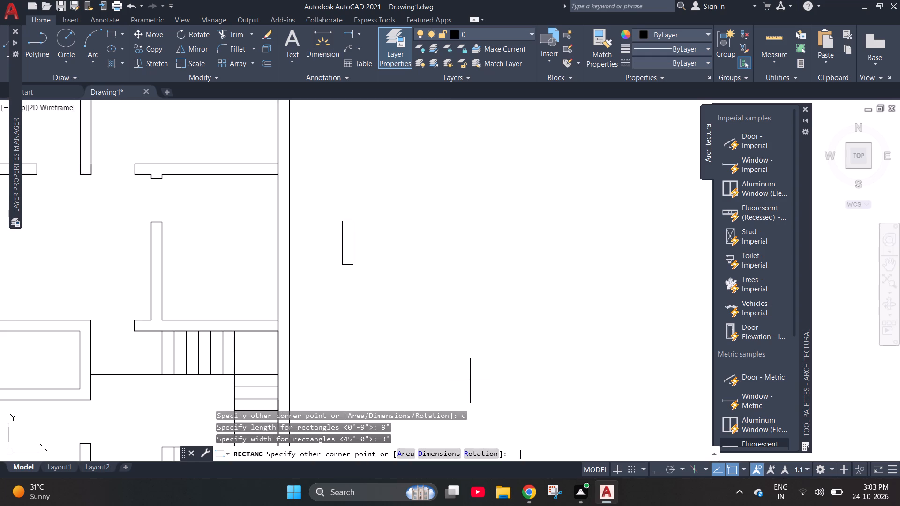
pyautogui.click(464, 380)
pyautogui.click(362, 286)
# Explode the 9" by 3' rectangle into separate lines.
pyautogui.moveTo(382, 280); pyautogui.dragTo(372, 267)
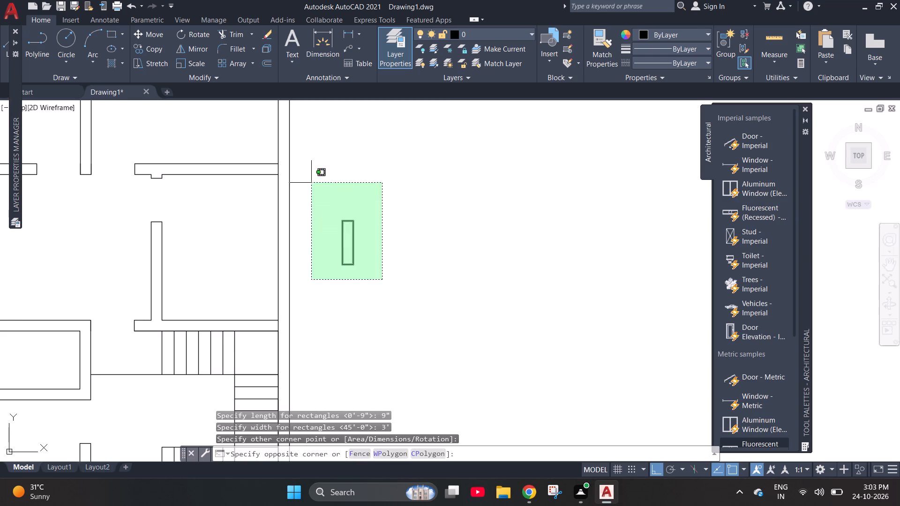
pyautogui.click(311, 181)
pyautogui.write('explode')
pyautogui.press('Return')
pyautogui.press('Escape')
pyautogui.press('Escape')
pyautogui.press('Escape')
pyautogui.scroll(2, 342, 251)
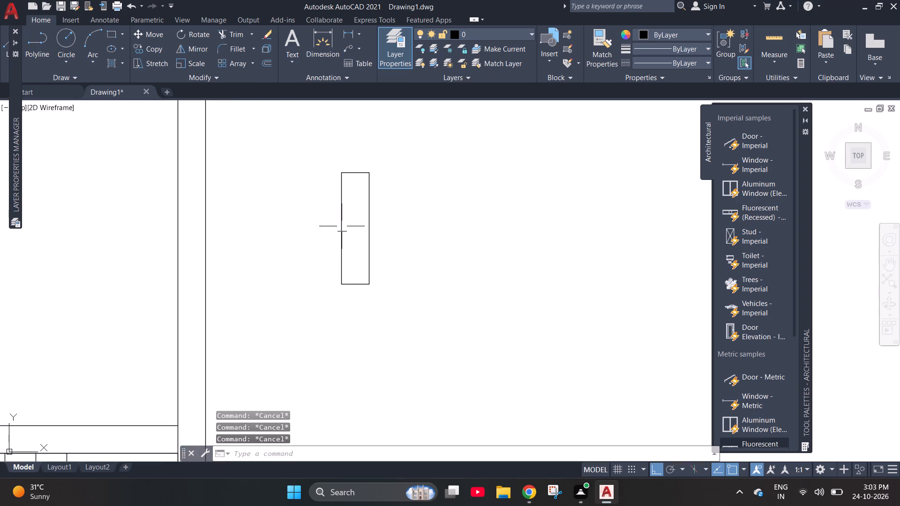
# Offset both long sides of the exploded rectangle 4" inward.
pyautogui.click(344, 221)
pyautogui.press('Escape')
pyautogui.press('o')
pyautogui.press('Return')
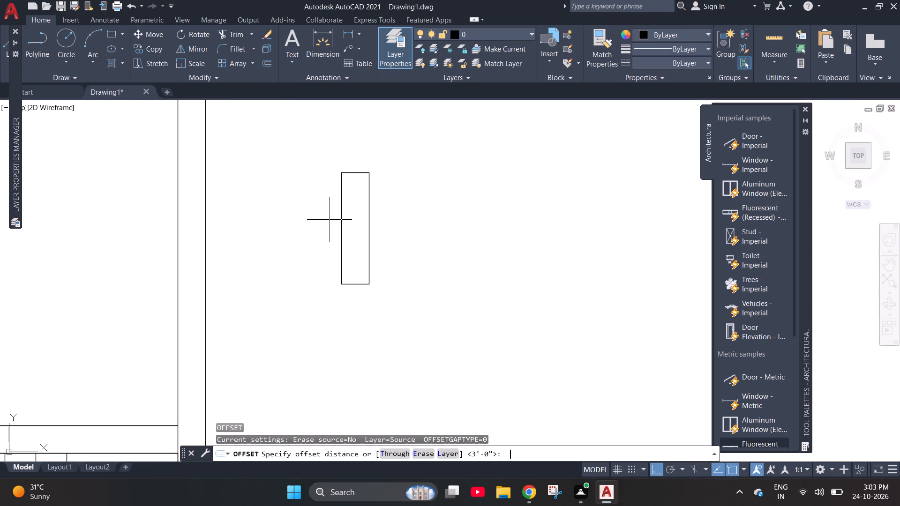
pyautogui.write('4"')
pyautogui.press('Return')
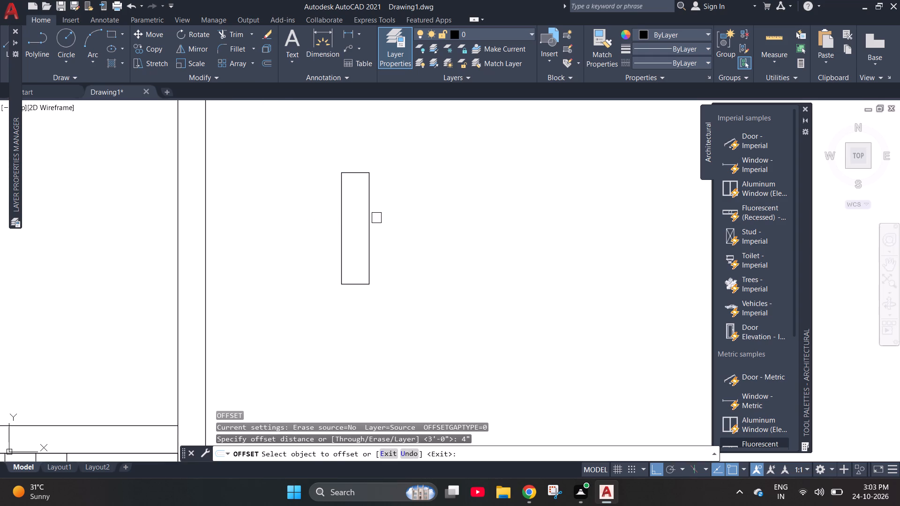
pyautogui.click(341, 260)
pyautogui.click(355, 257)
pyautogui.click(369, 257)
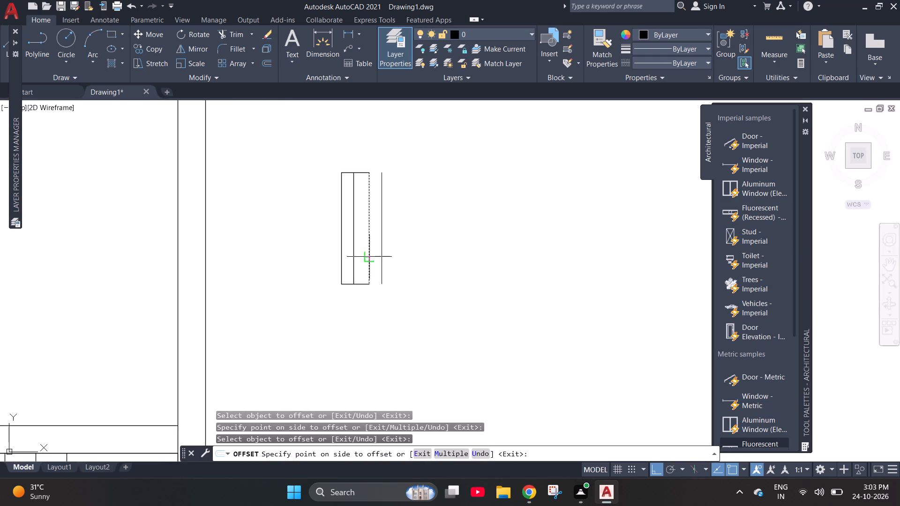
pyautogui.click(359, 265)
pyautogui.press('Escape')
pyautogui.press('Escape')
# Copy the upright window symbol onto the right exterior wall, about midway along the upper-right room.
pyautogui.click(386, 306)
pyautogui.click(312, 163)
pyautogui.press('c')
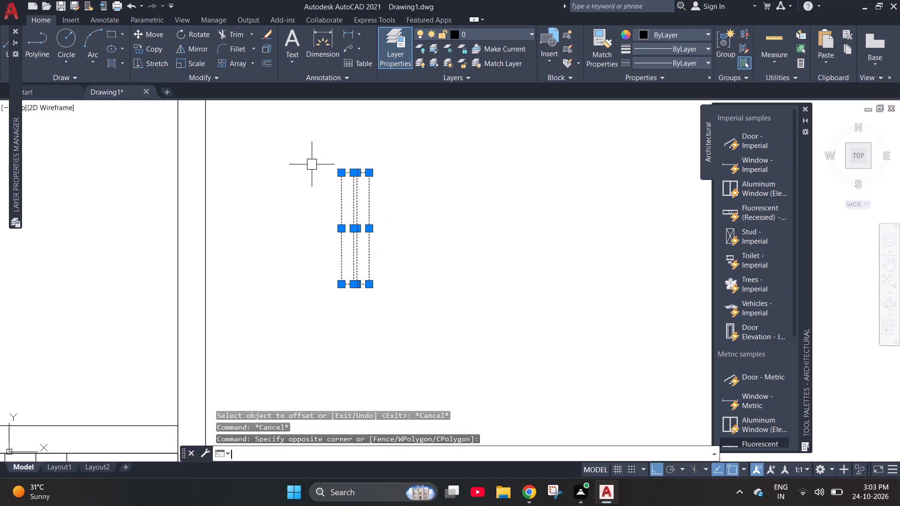
pyautogui.press('o')
pyautogui.press('Return')
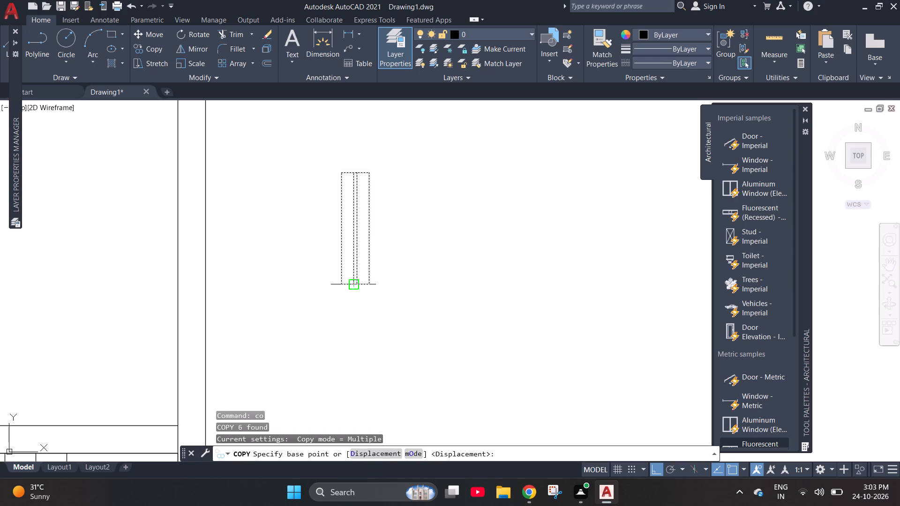
pyautogui.click(339, 283)
pyautogui.scroll(-4, 321, 315)
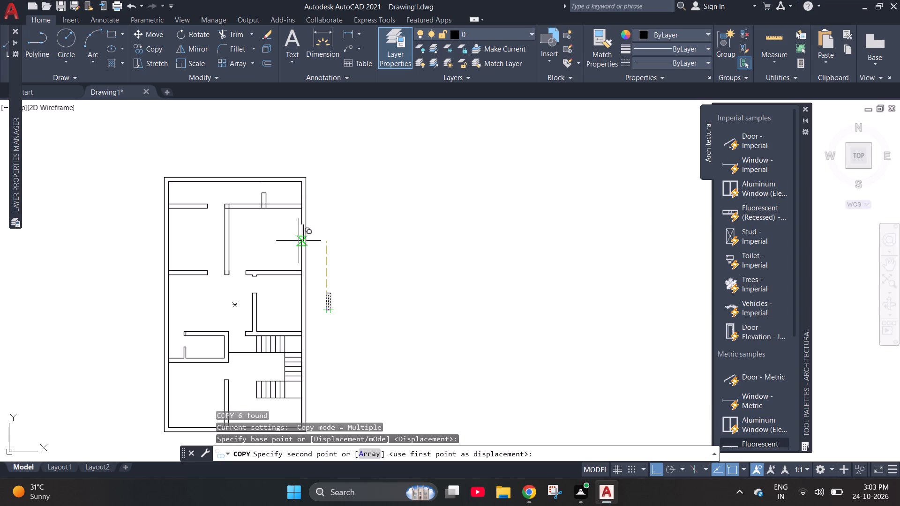
pyautogui.press('F8')
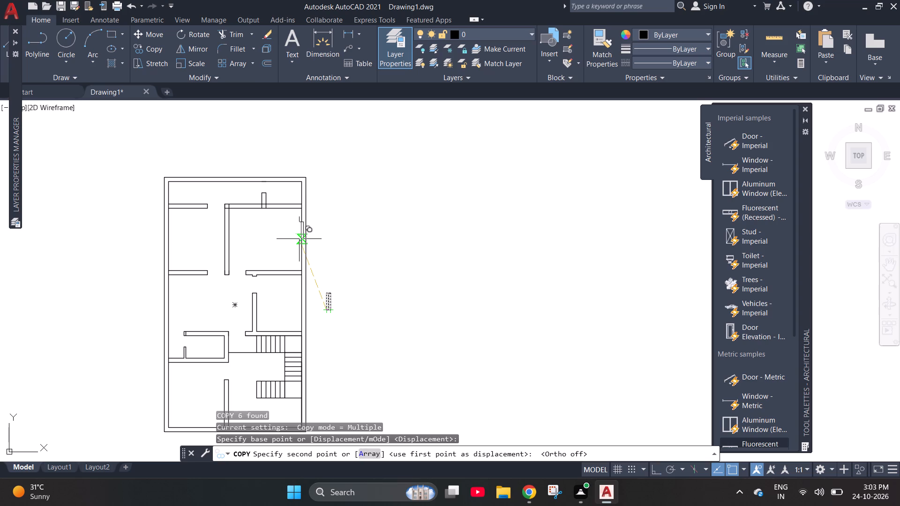
pyautogui.scroll(5, 299, 239)
pyautogui.scroll(-1, 298, 260)
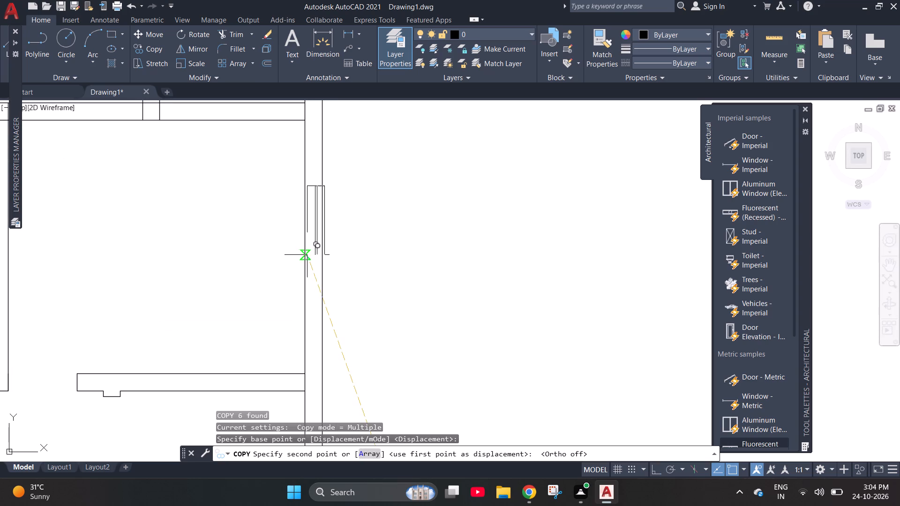
pyautogui.click(305, 259)
# Place a second copy of the window symbol on the right exterior wall, at the room just above the staircase.
pyautogui.scroll(-1, 404, 266)
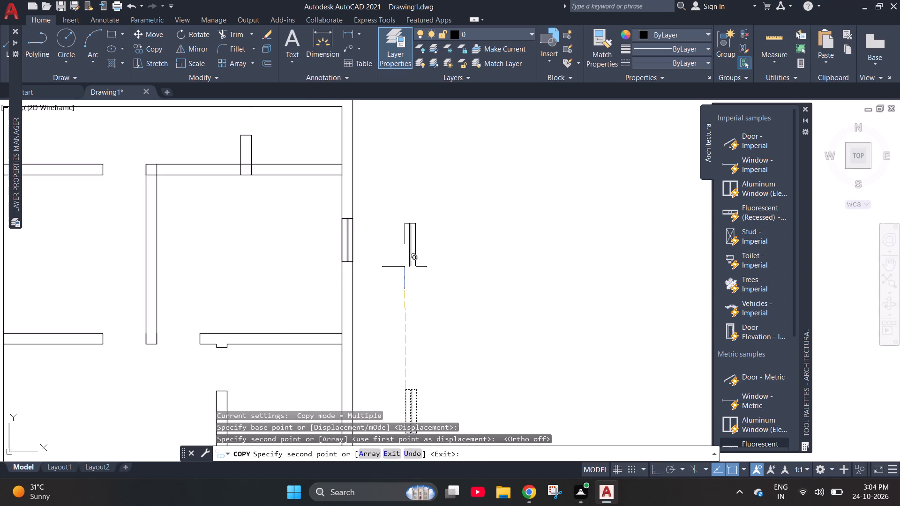
pyautogui.scroll(-1, 405, 268)
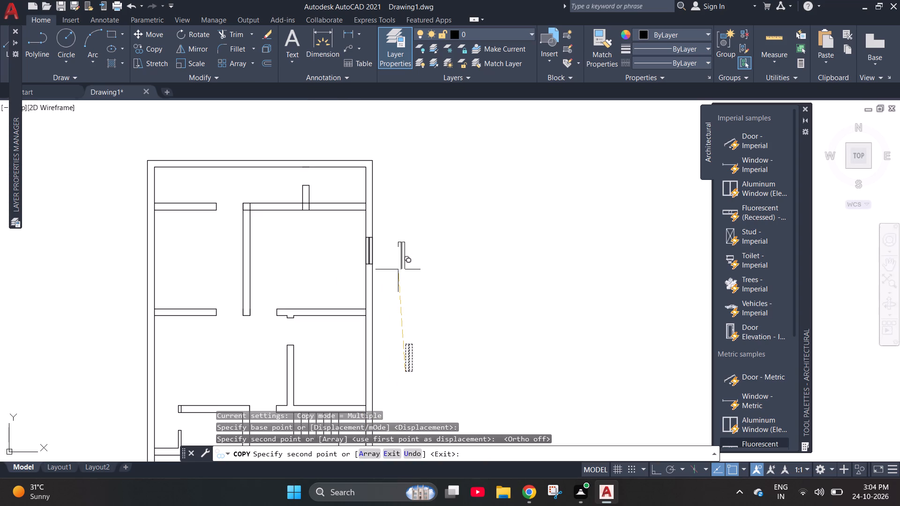
pyautogui.scroll(-1, 277, 214)
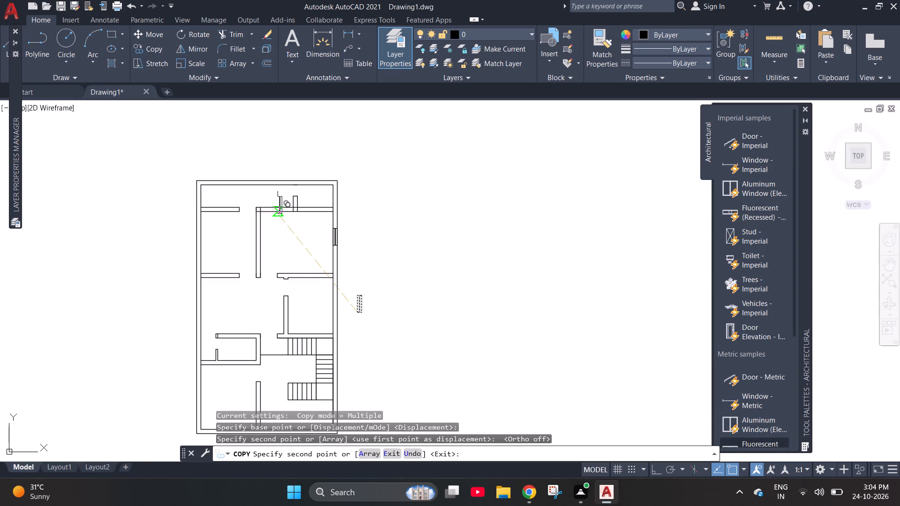
pyautogui.scroll(4, 322, 316)
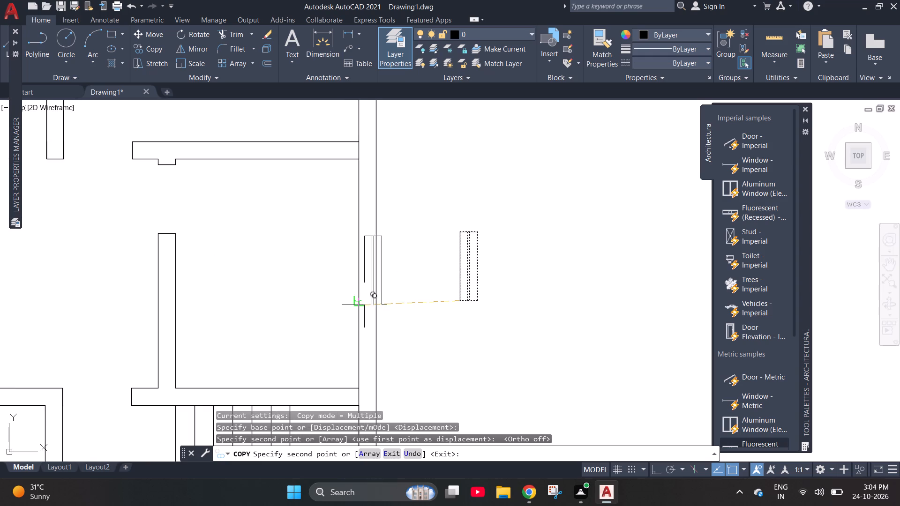
pyautogui.click(361, 305)
# Place a spare upright copy of the window symbol in the empty space outside the right exterior wall.
pyautogui.scroll(-2, 423, 294)
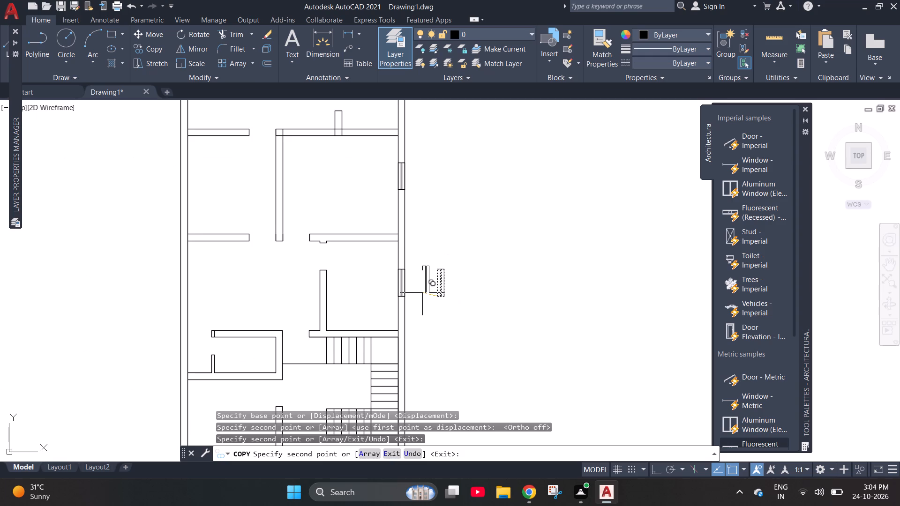
pyautogui.click(461, 218)
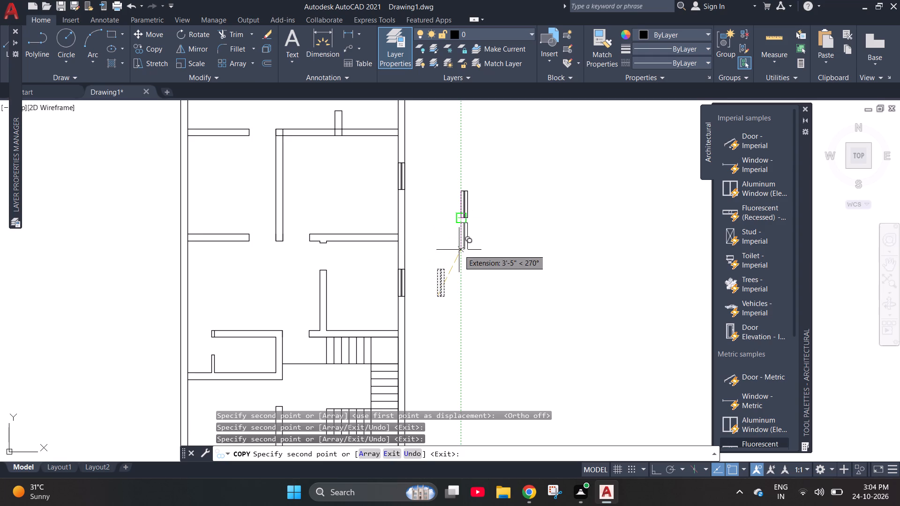
pyautogui.press('Escape')
pyautogui.press('Escape')
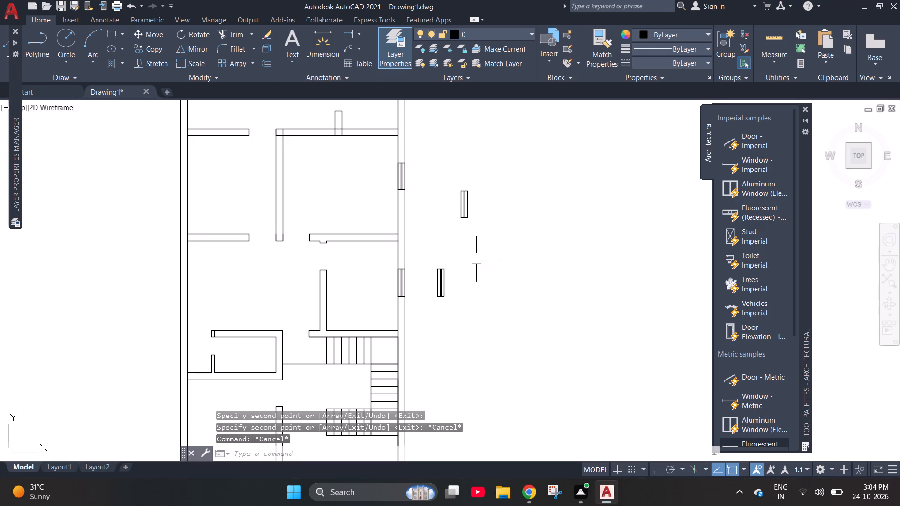
# Rotate the original window symbol outside the right wall about its top end so it lies horizontally.
pyautogui.click(482, 309)
pyautogui.click(425, 237)
pyautogui.write('ro')
pyautogui.press('Return')
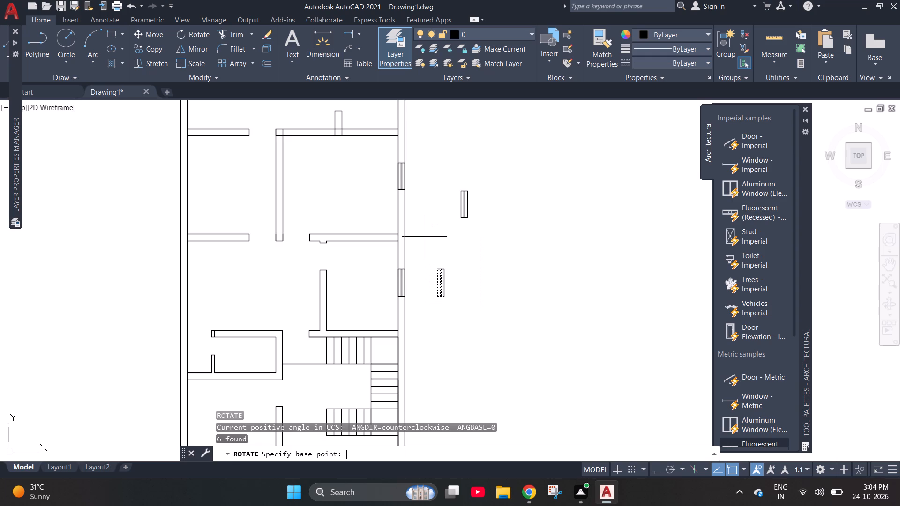
pyautogui.click(442, 267)
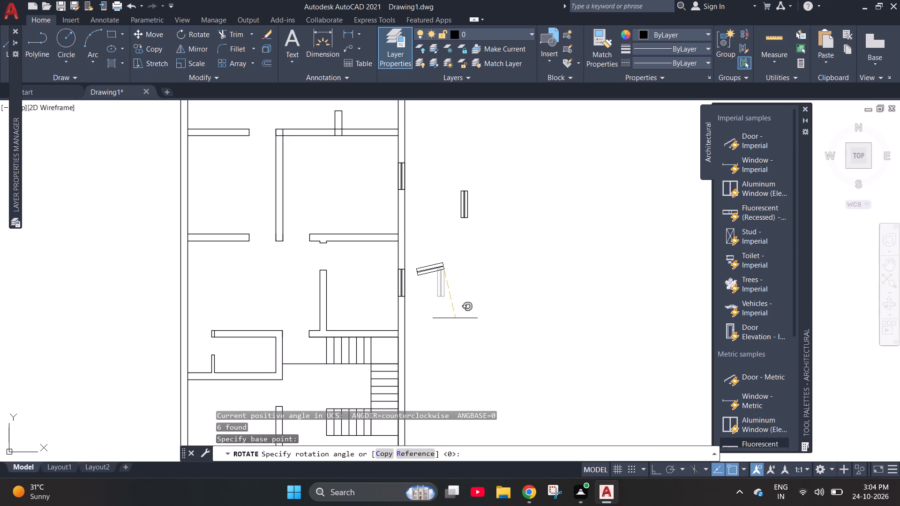
pyautogui.press('F8')
pyautogui.click(455, 318)
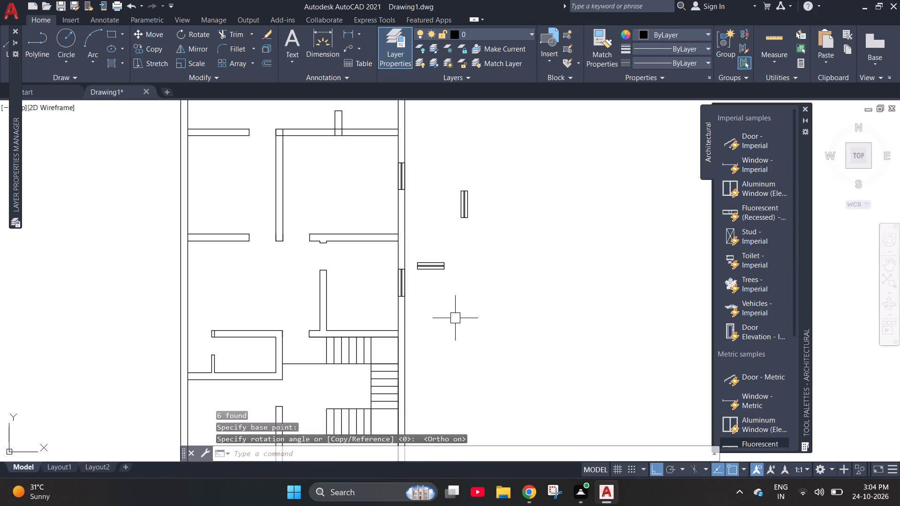
# Copy the horizontal window symbol into the upper-left horizontal partition, against the left exterior wall.
pyautogui.click(472, 313)
pyautogui.click(414, 242)
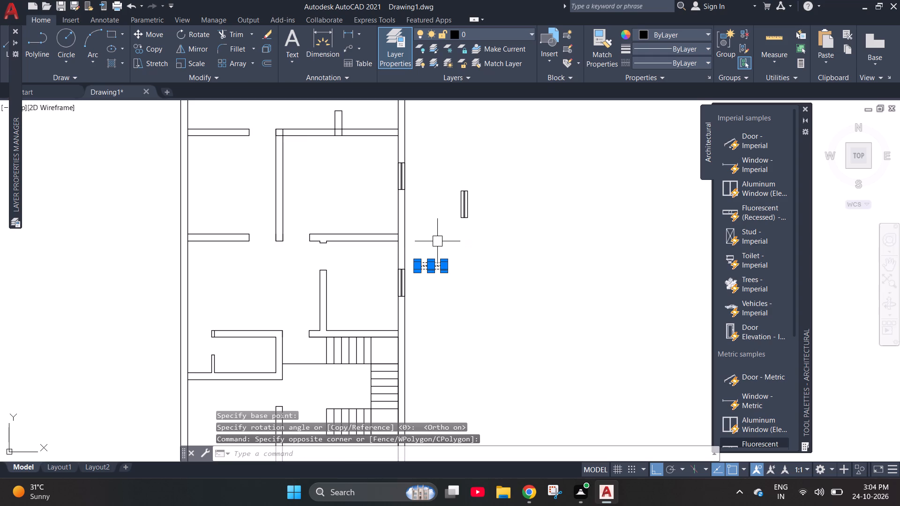
pyautogui.write('co')
pyautogui.press('Return')
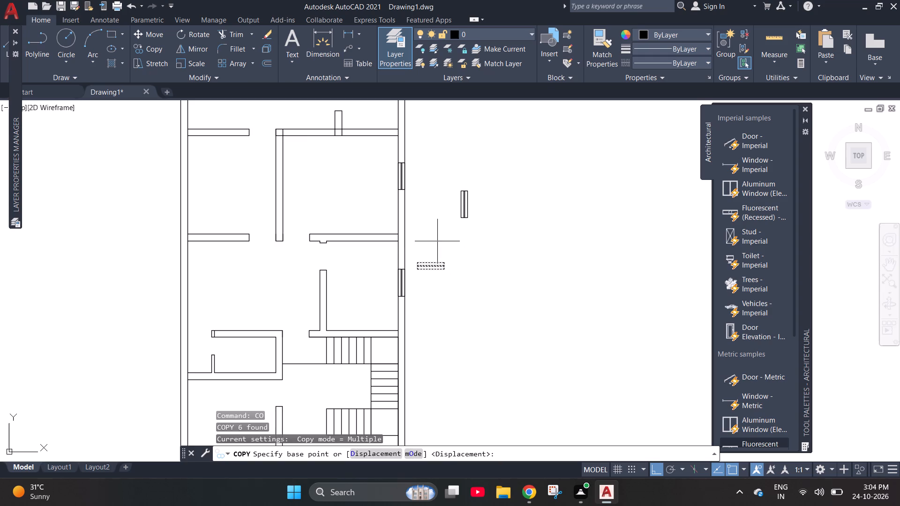
pyautogui.click(446, 261)
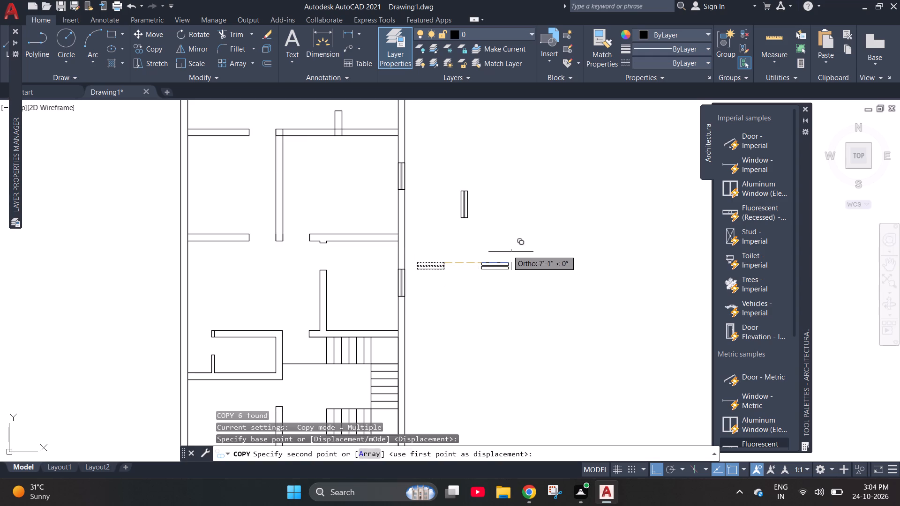
pyautogui.scroll(-2, 512, 252)
pyautogui.press('F8')
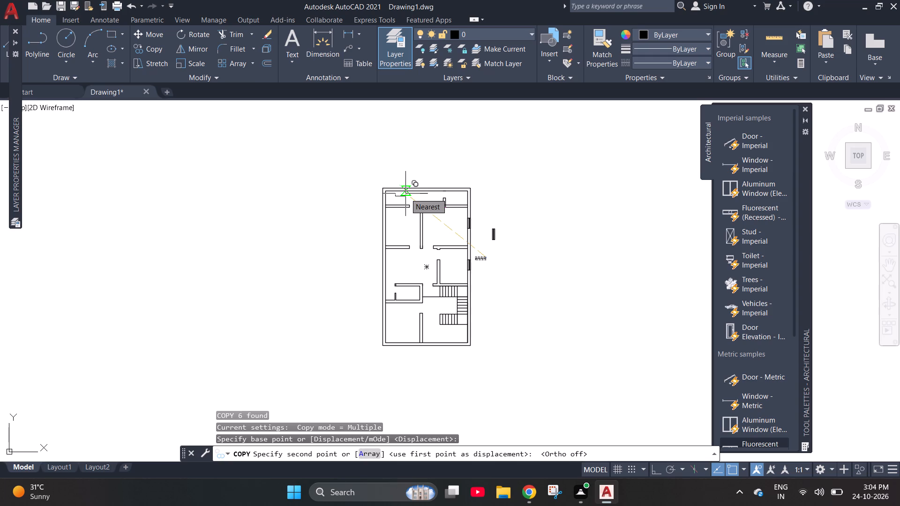
pyautogui.scroll(8, 394, 212)
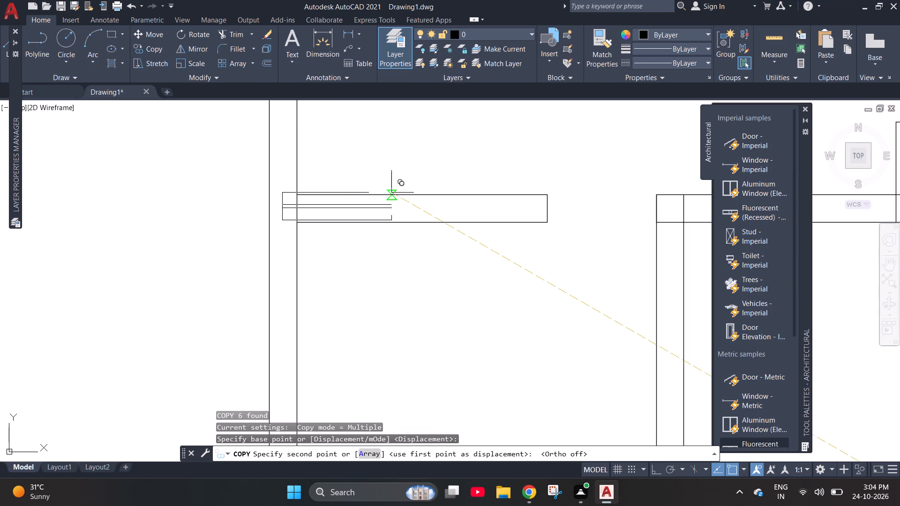
pyautogui.scroll(2, 391, 193)
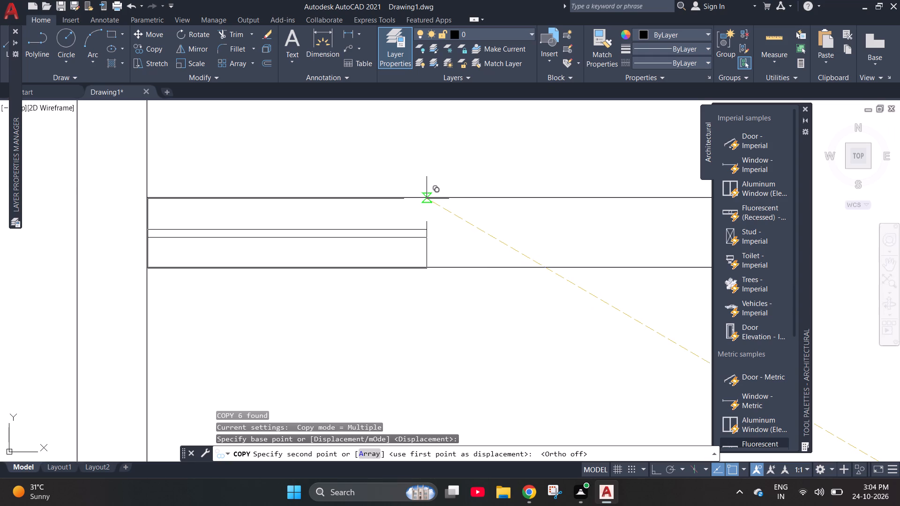
pyautogui.click(426, 200)
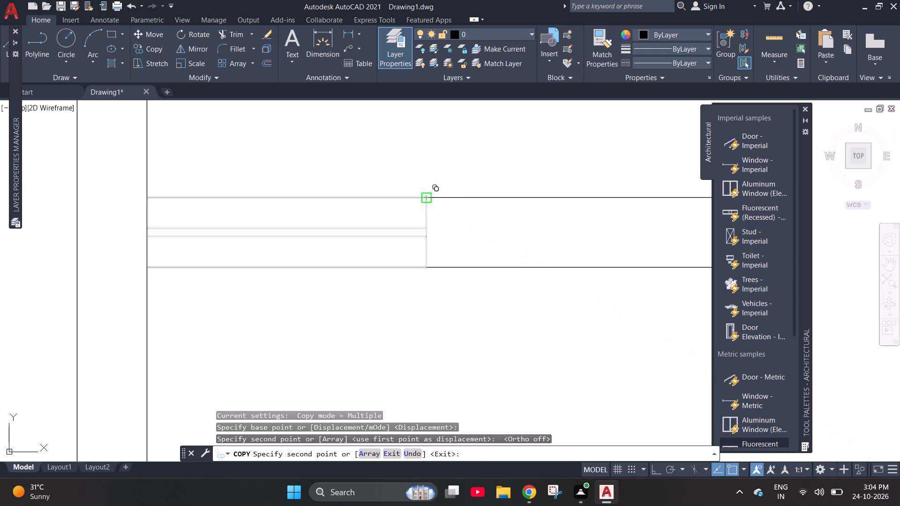
pyautogui.scroll(-1, 362, 254)
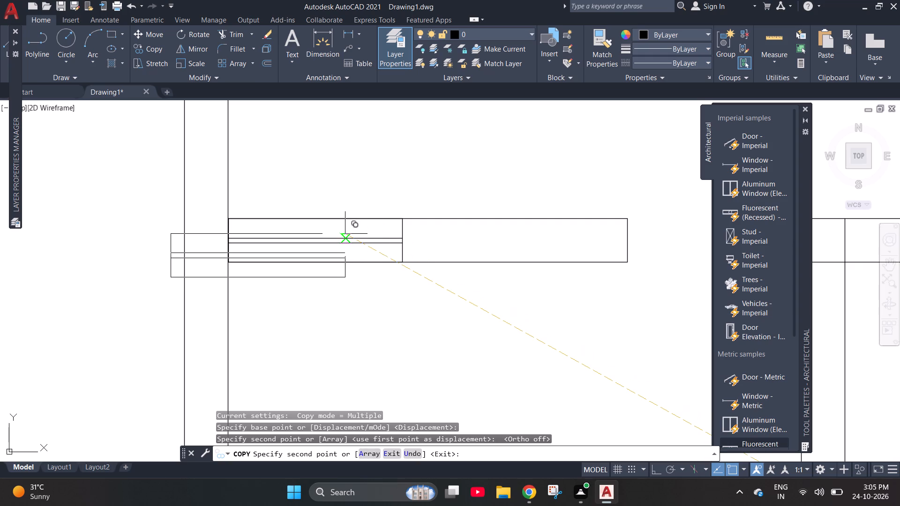
pyautogui.press('Escape')
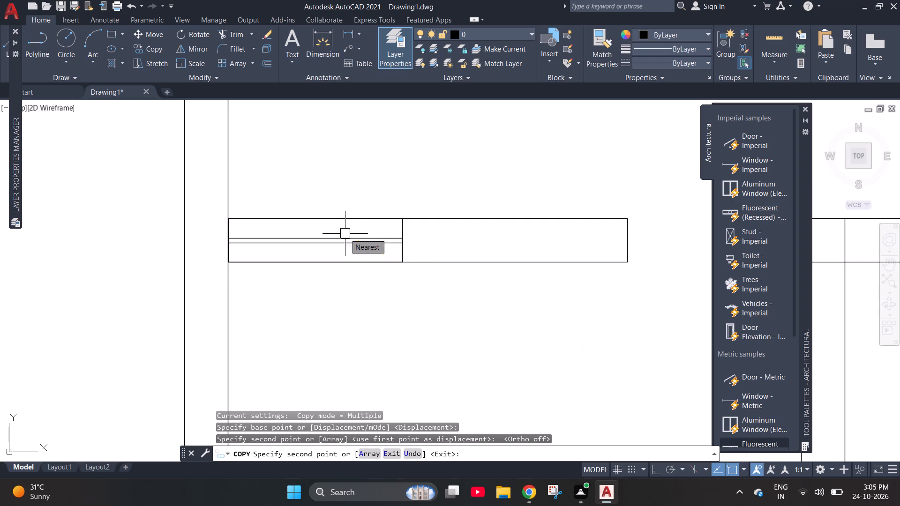
pyautogui.press('Escape')
pyautogui.scroll(-4, 348, 234)
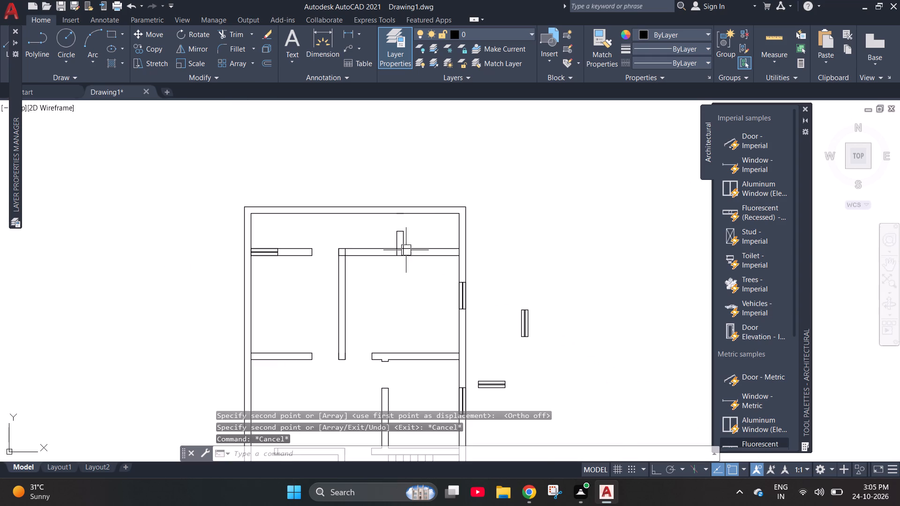
pyautogui.press('Escape')
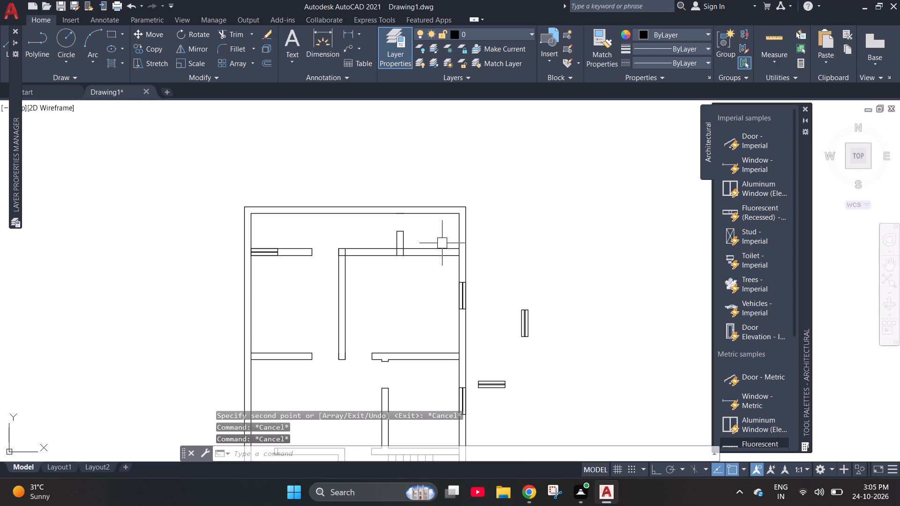
# Copy the spare upright window symbol onto the right exterior wall beside the staircase's middle flight.
pyautogui.click(554, 351)
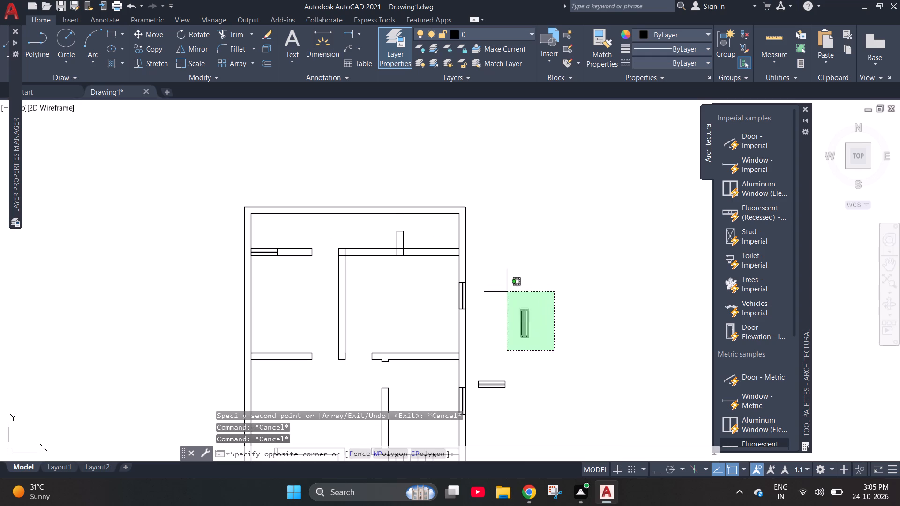
pyautogui.click(504, 289)
pyautogui.write('co')
pyautogui.press('Return')
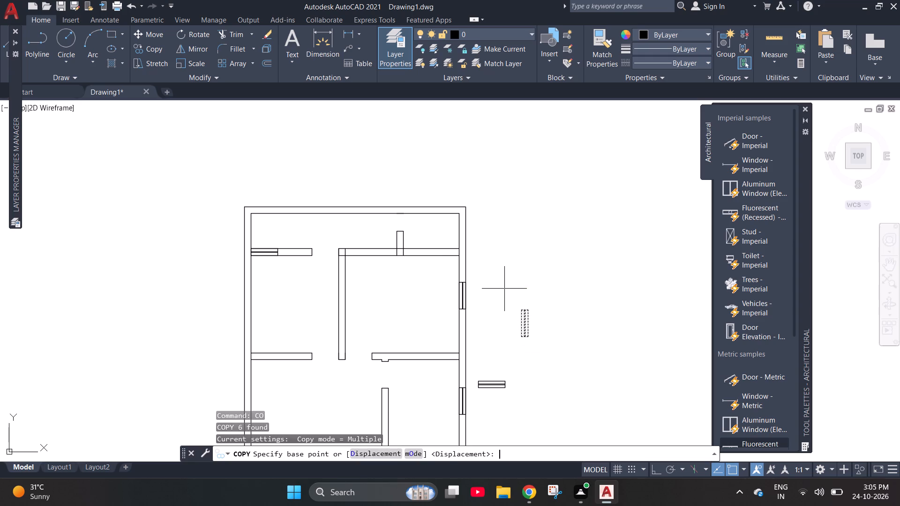
pyautogui.click(532, 335)
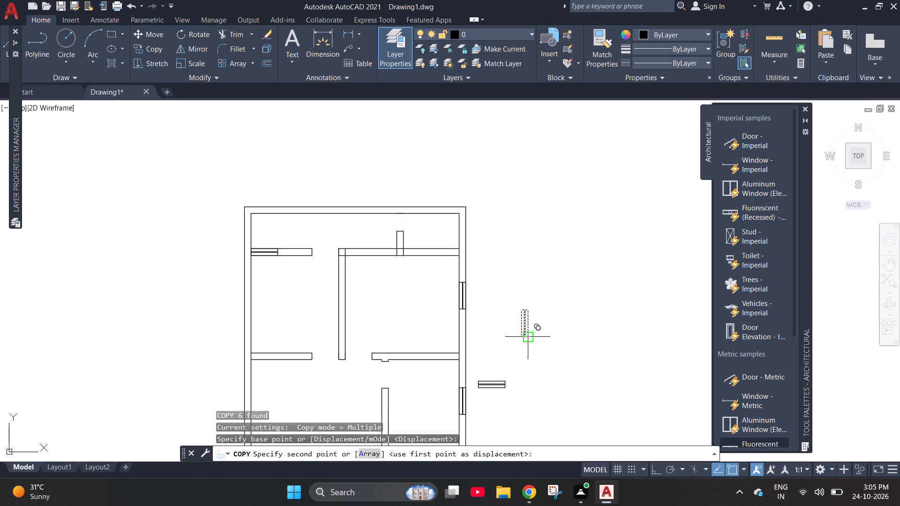
pyautogui.scroll(-3, 348, 246)
pyautogui.scroll(3, 376, 340)
pyautogui.scroll(4, 370, 227)
pyautogui.scroll(-2, 387, 256)
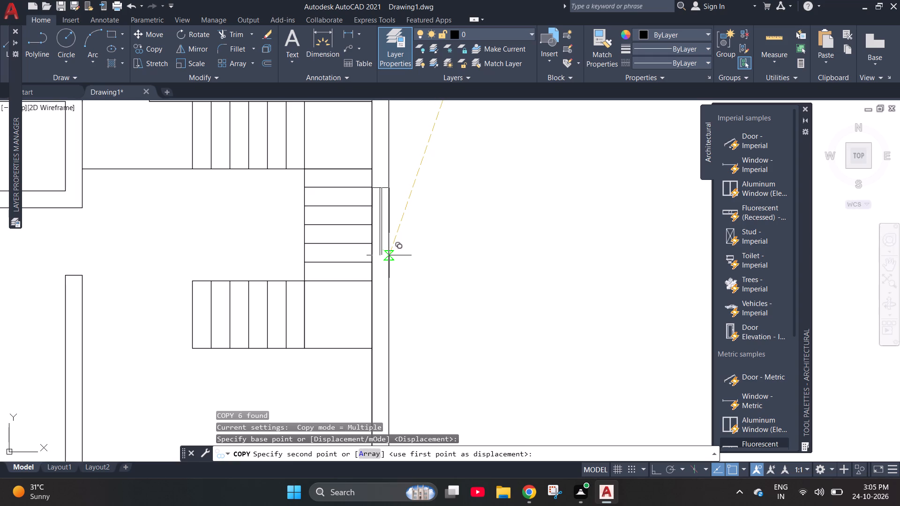
pyautogui.click(389, 255)
pyautogui.scroll(-2, 492, 267)
pyautogui.press('Escape')
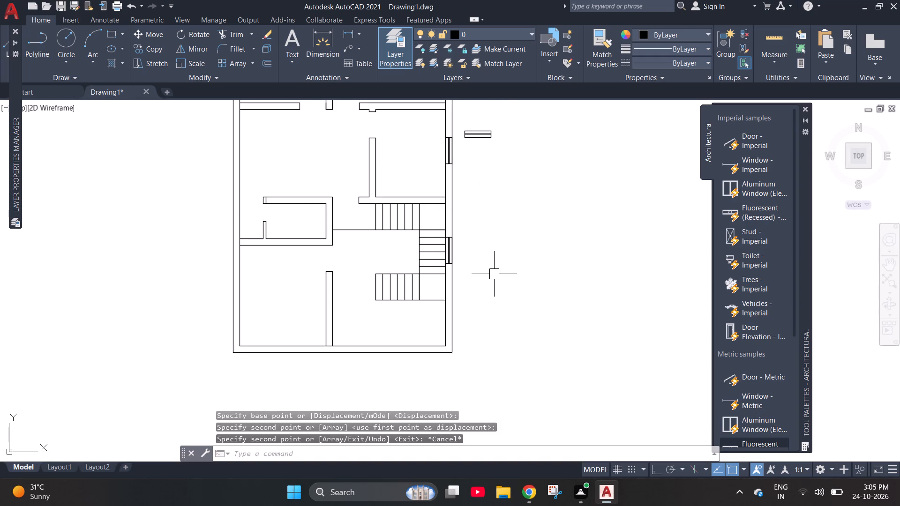
# Draw a 9" by 2' upright rectangle in the empty space outside the right exterior wall, above the spare window symbols.
pyautogui.scroll(-3, 483, 263)
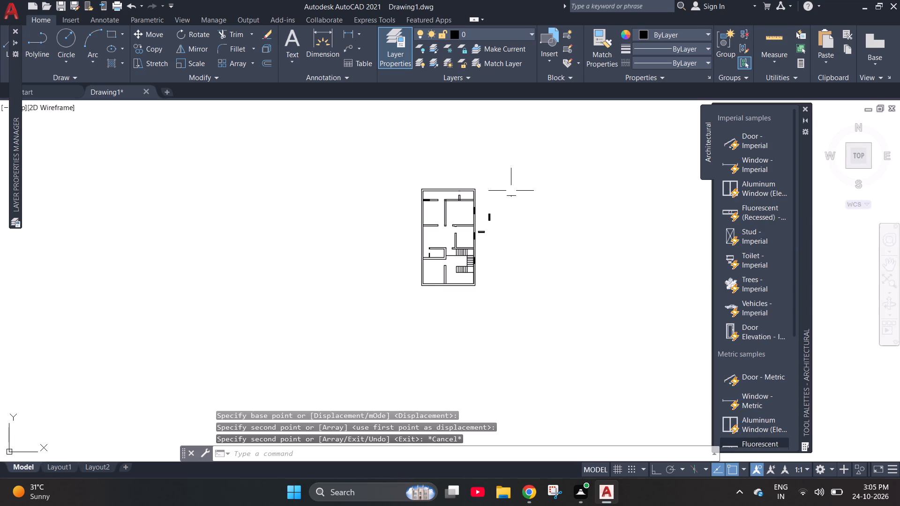
pyautogui.scroll(3, 503, 191)
pyautogui.write('rec')
pyautogui.press('Return')
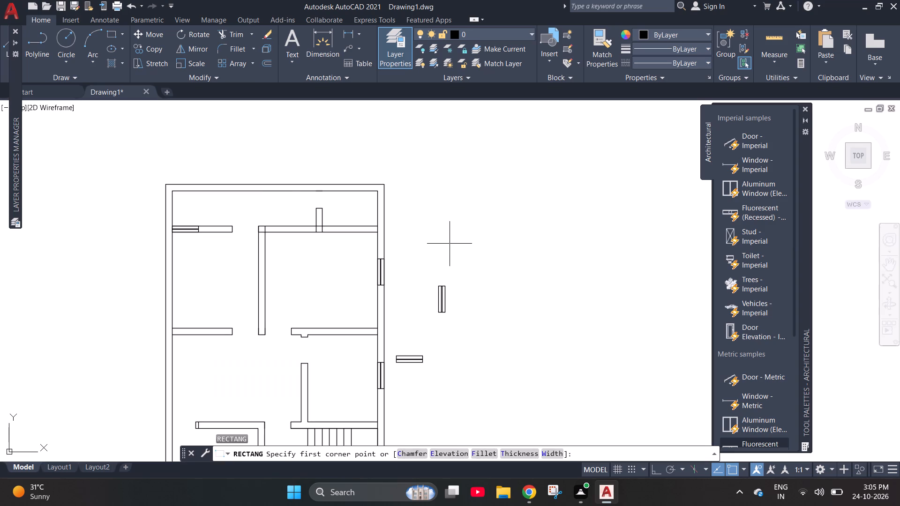
pyautogui.moveTo(415, 209); pyautogui.dragTo(421, 210)
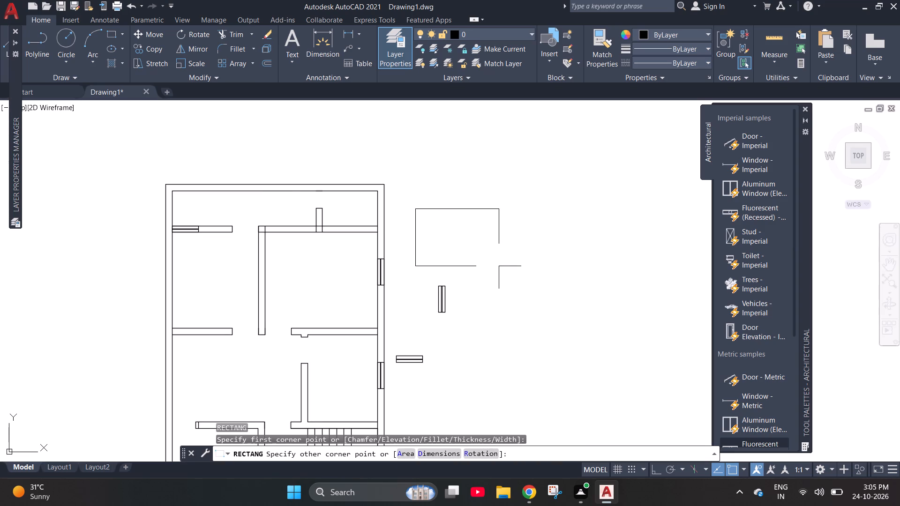
pyautogui.write('d')
pyautogui.press('space')
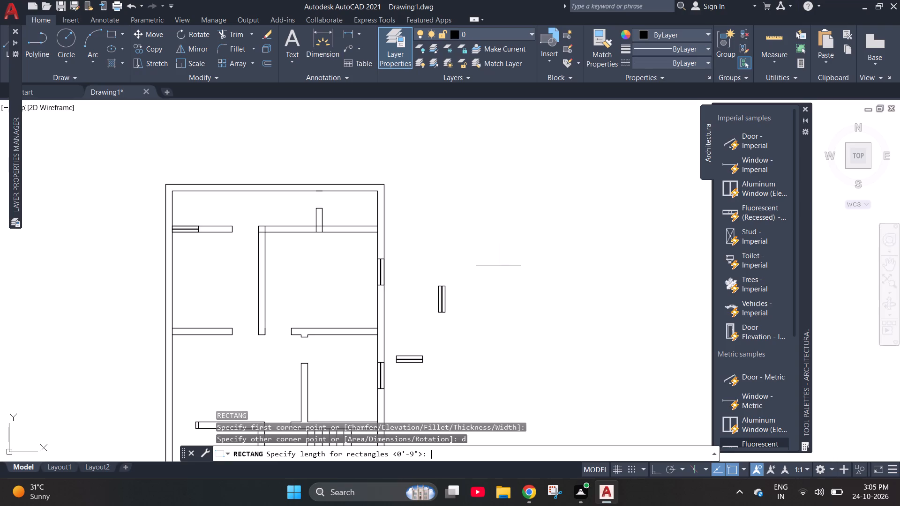
pyautogui.write('9"')
pyautogui.press('Return')
pyautogui.write("2'")
pyautogui.press('Return')
pyautogui.click(499, 266)
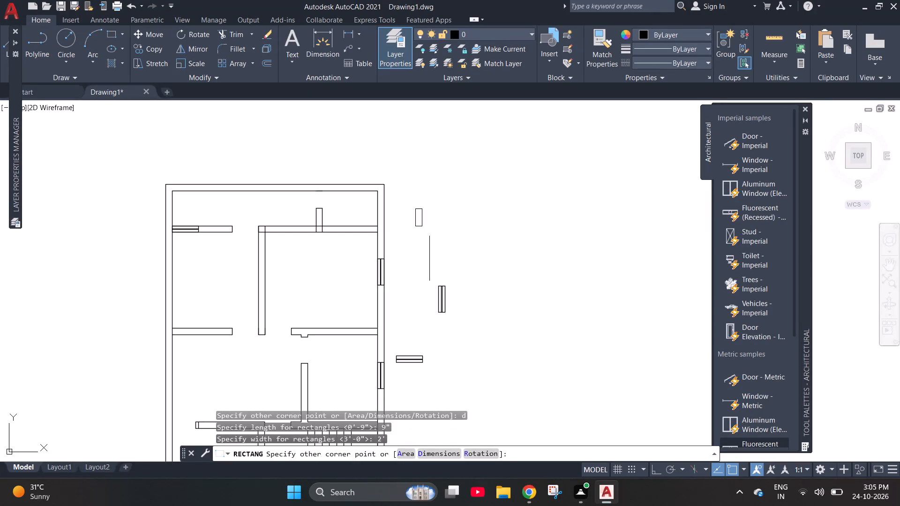
pyautogui.moveTo(449, 252); pyautogui.dragTo(447, 247)
# Explode the new 9" by 2' rectangle into separate lines.
pyautogui.moveTo(407, 197); pyautogui.dragTo(413, 200)
pyautogui.click(447, 233)
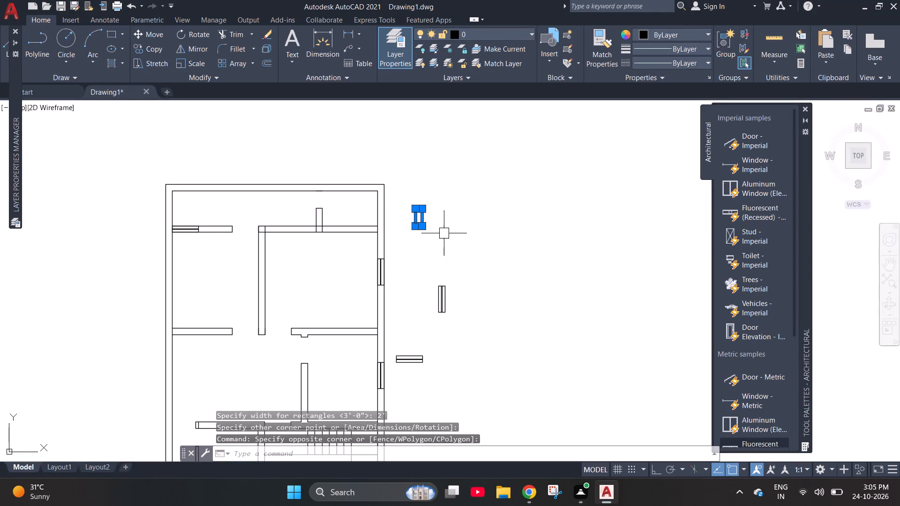
pyautogui.write('explode')
pyautogui.press('Return')
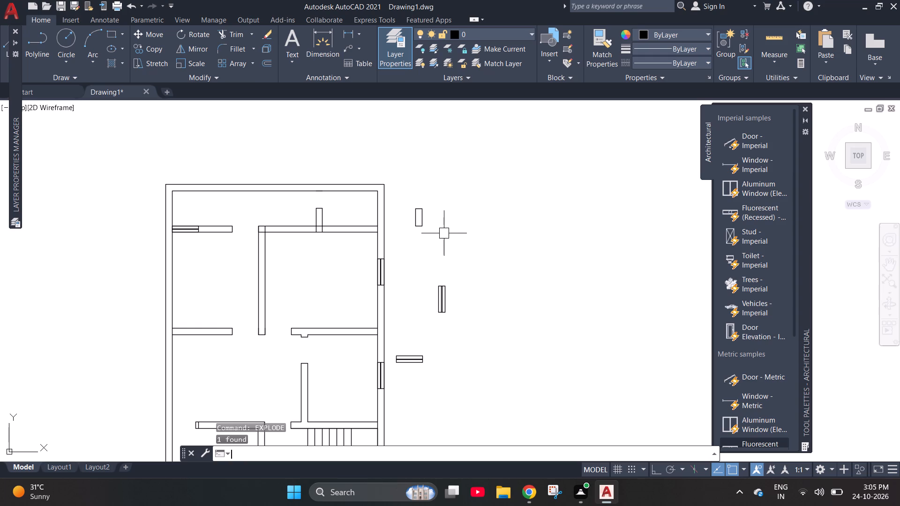
pyautogui.press('Escape')
pyautogui.press('Escape')
# Offset both long sides of the exploded rectangle inward by 4" to form the window's two centre lines.
pyautogui.press('o')
pyautogui.press('Return')
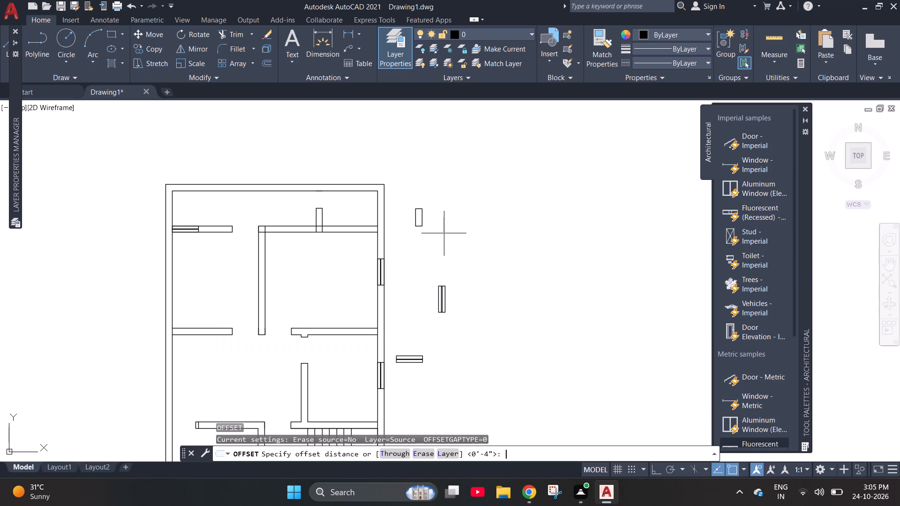
pyautogui.scroll(3, 386, 209)
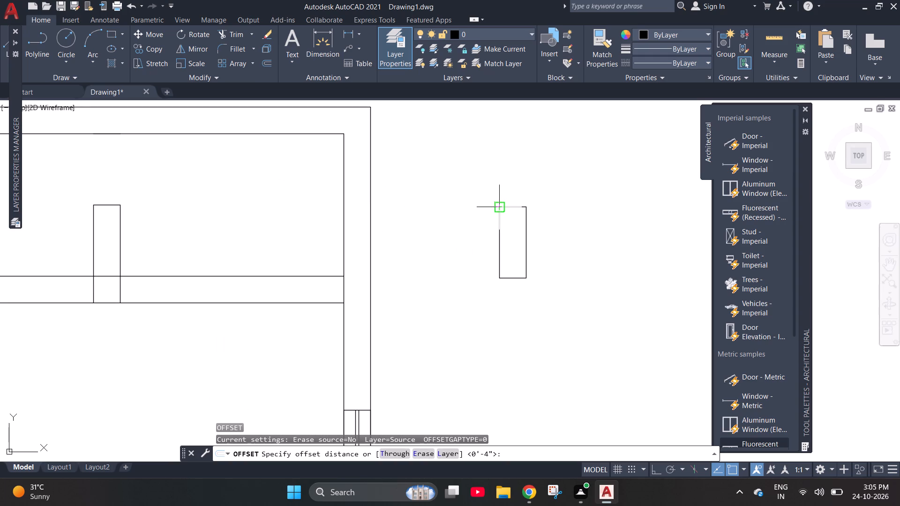
pyautogui.write('4"')
pyautogui.press('Return')
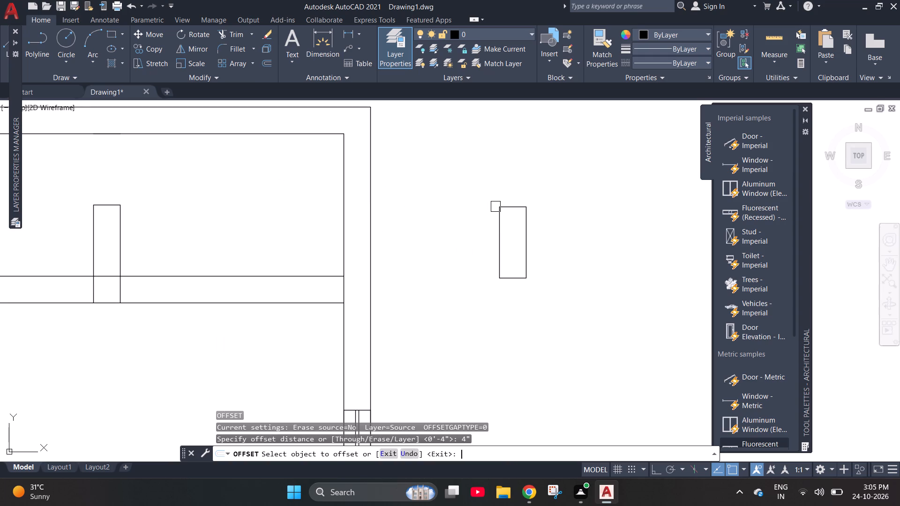
pyautogui.click(501, 241)
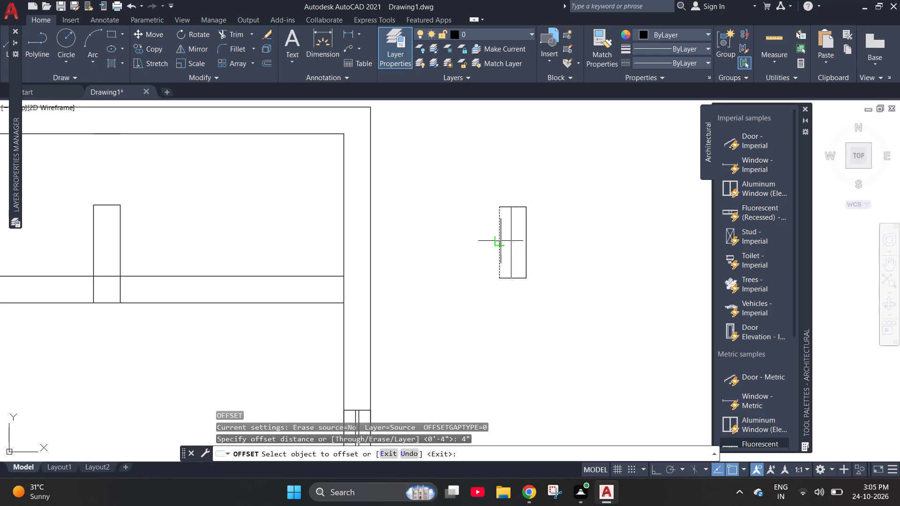
pyautogui.click(510, 235)
pyautogui.moveTo(527, 234); pyautogui.dragTo(523, 239)
pyautogui.click(519, 244)
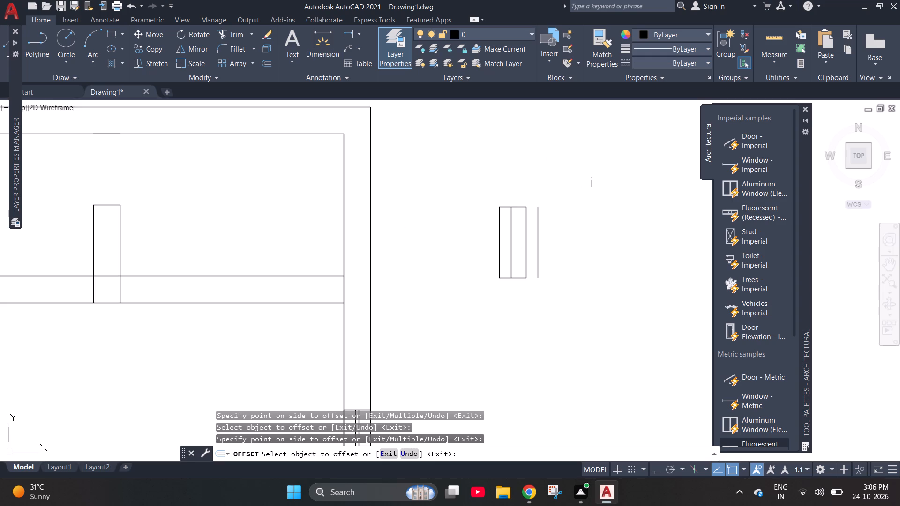
pyautogui.click(527, 248)
pyautogui.click(520, 257)
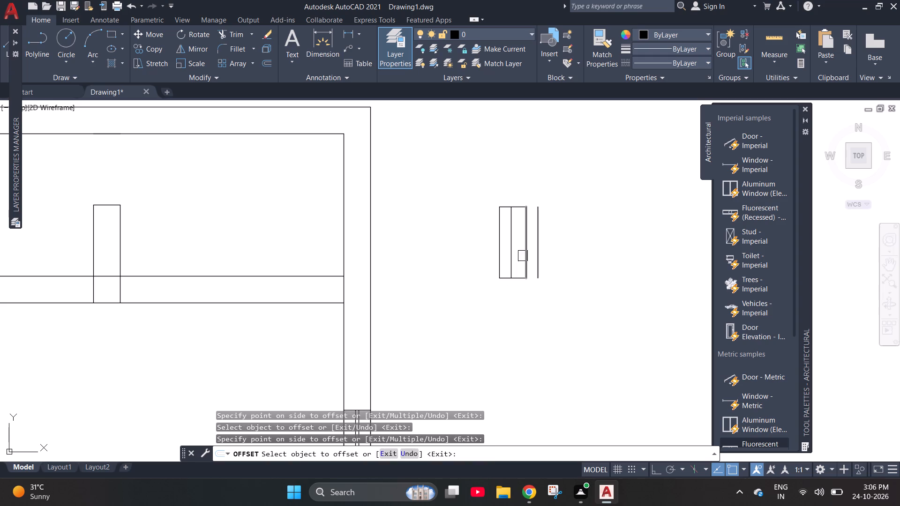
pyautogui.click(530, 250)
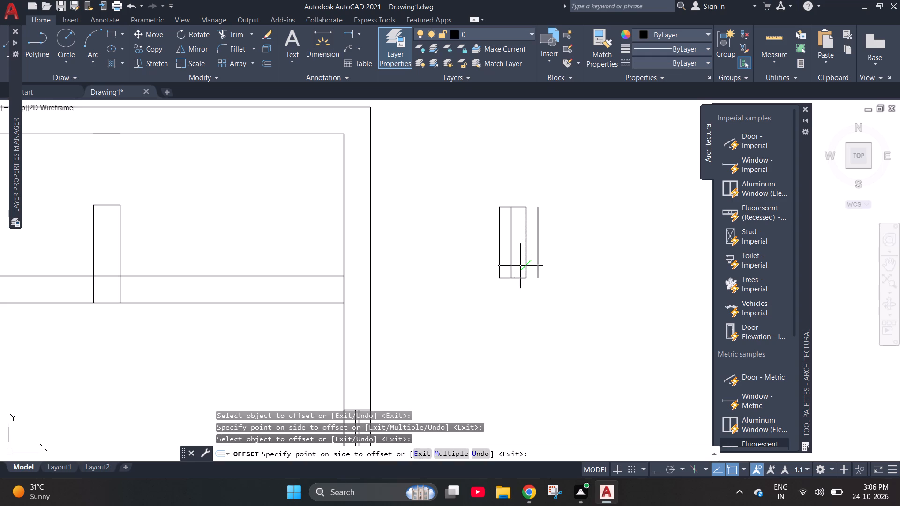
pyautogui.click(458, 276)
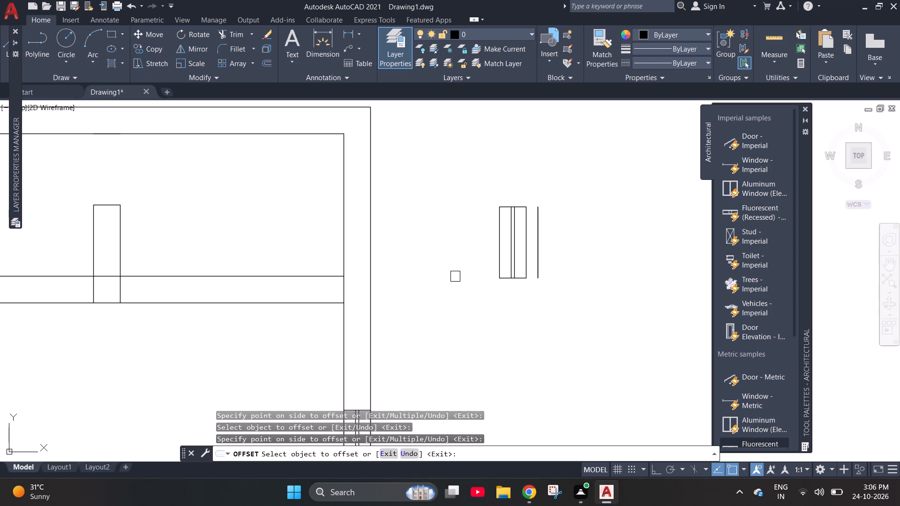
pyautogui.press('Escape')
pyautogui.press('Escape')
pyautogui.press('Escape')
pyautogui.press('Escape')
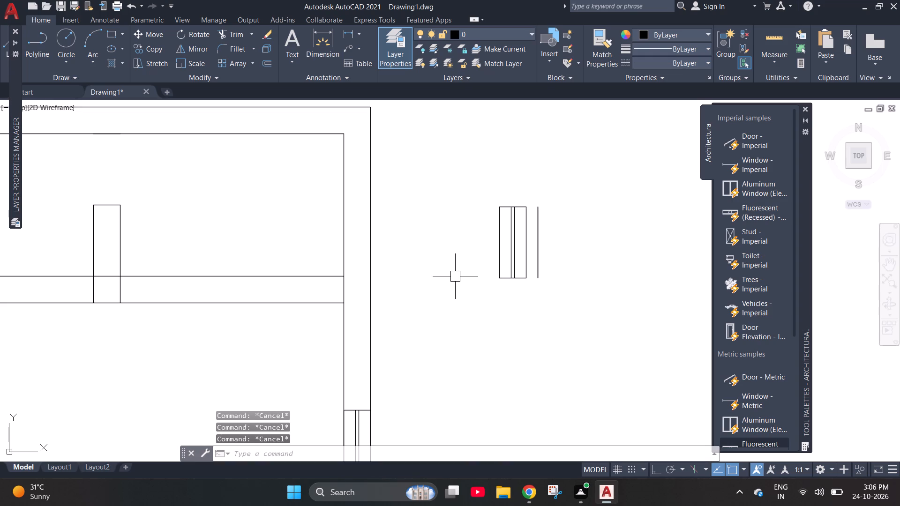
# Delete the stray offset lines lying just outside the new 2' window symbol's outer edge.
pyautogui.click(541, 266)
pyautogui.press('Delete')
pyautogui.press('Escape')
pyautogui.press('Escape')
pyautogui.press('Escape')
pyautogui.press('Escape')
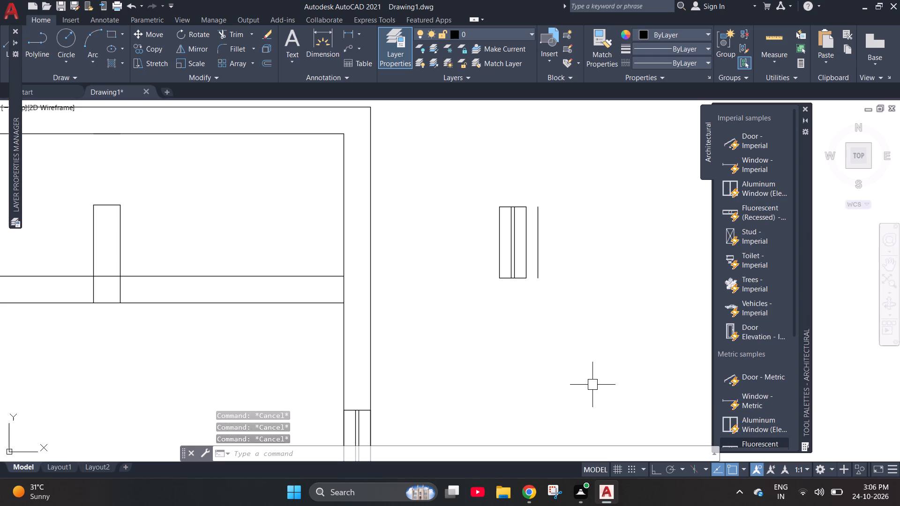
pyautogui.click(536, 252)
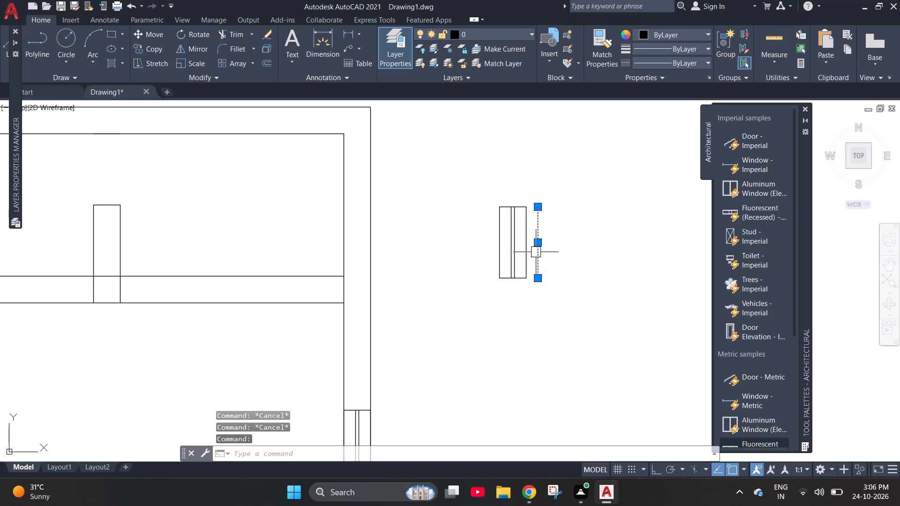
pyautogui.press('Delete')
pyautogui.press('Escape')
pyautogui.press('Escape')
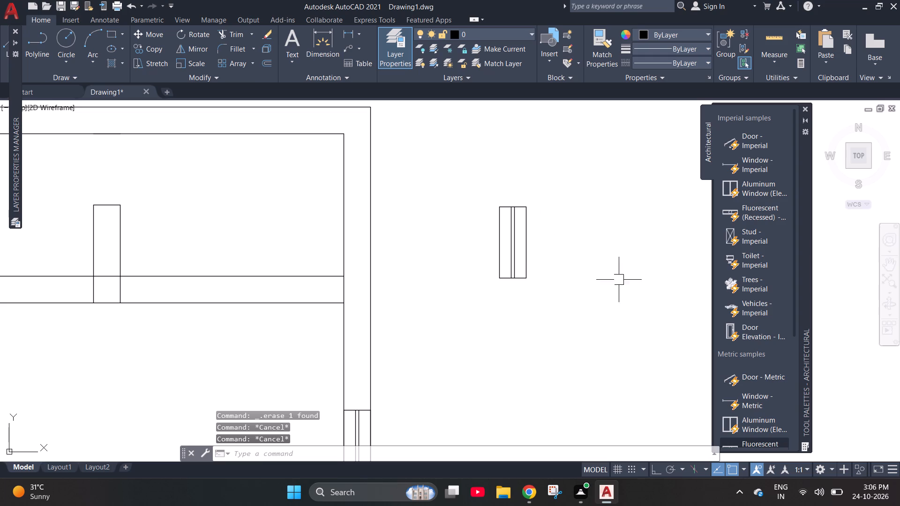
# Copy the 2' window symbol by its lower-left corner into the right exterior wall, between the top wall and the upper partition.
pyautogui.click(551, 290)
pyautogui.click(458, 189)
pyautogui.write('co')
pyautogui.press('Return')
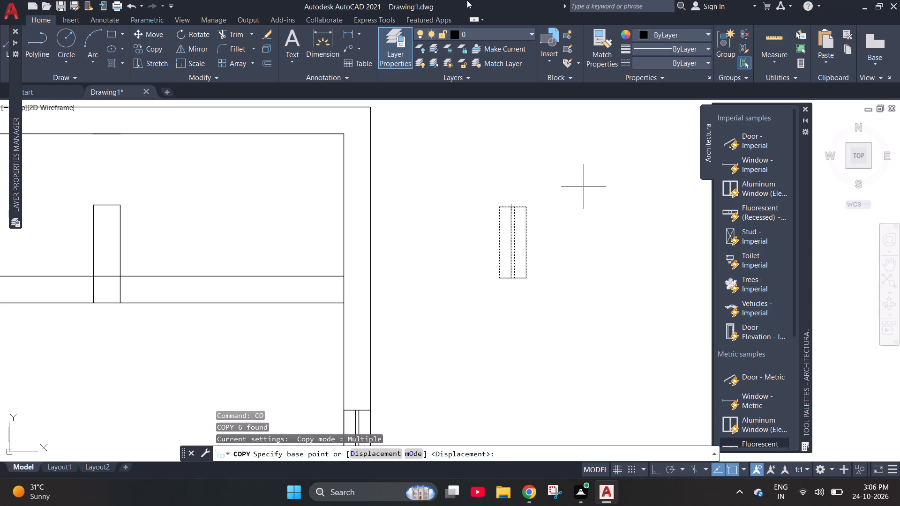
pyautogui.click(502, 275)
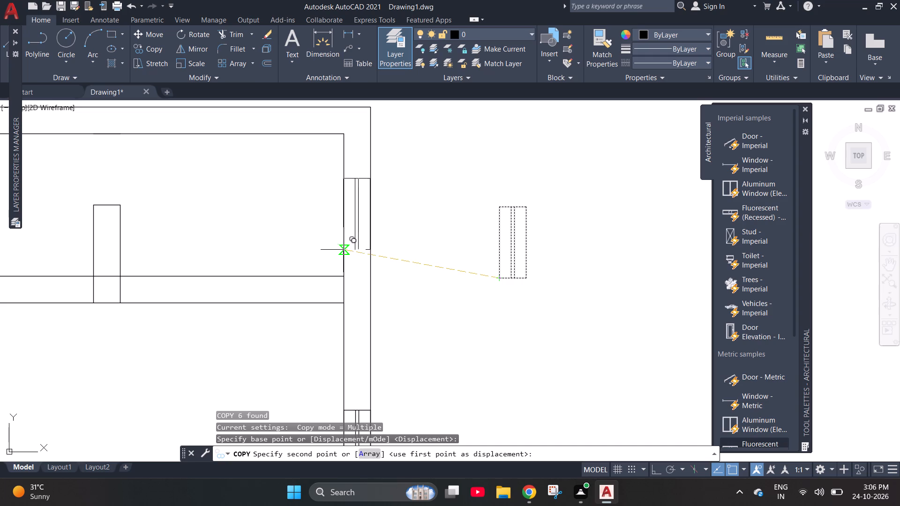
pyautogui.scroll(3, 343, 250)
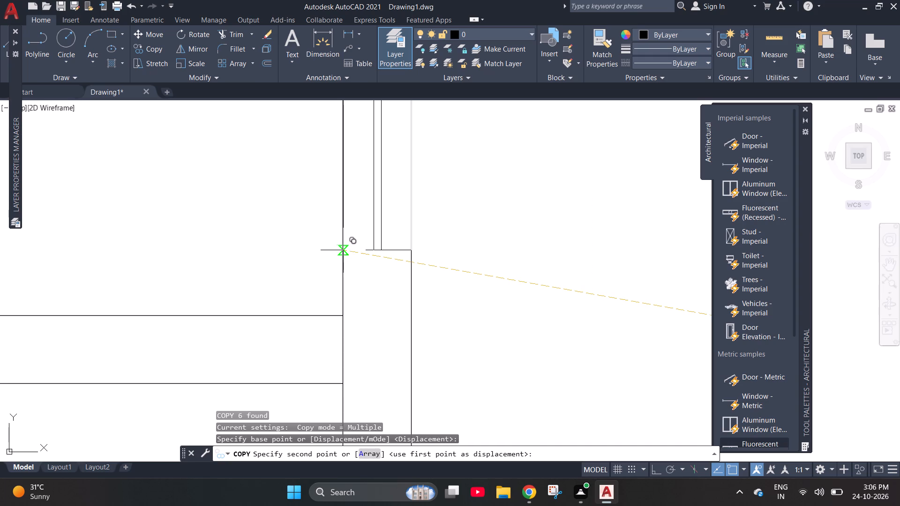
pyautogui.click(343, 250)
pyautogui.scroll(-3, 505, 289)
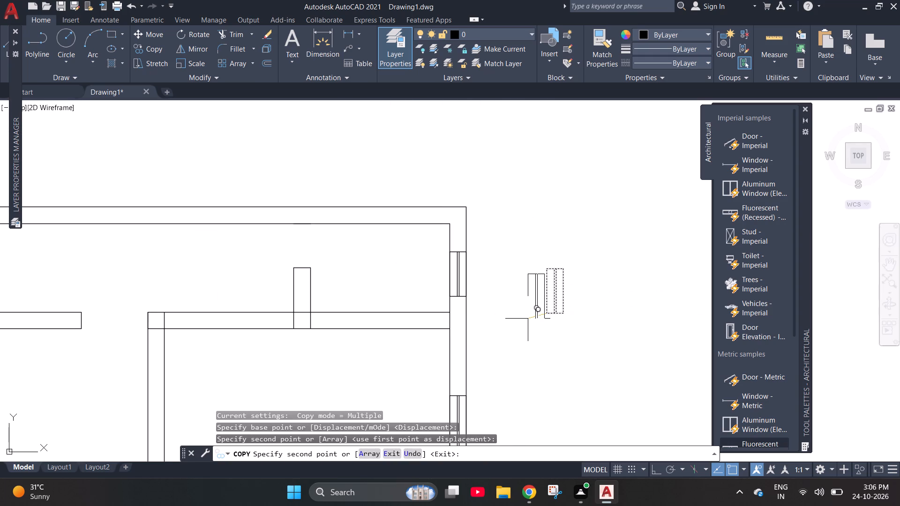
pyautogui.press('Escape')
pyautogui.press('Escape')
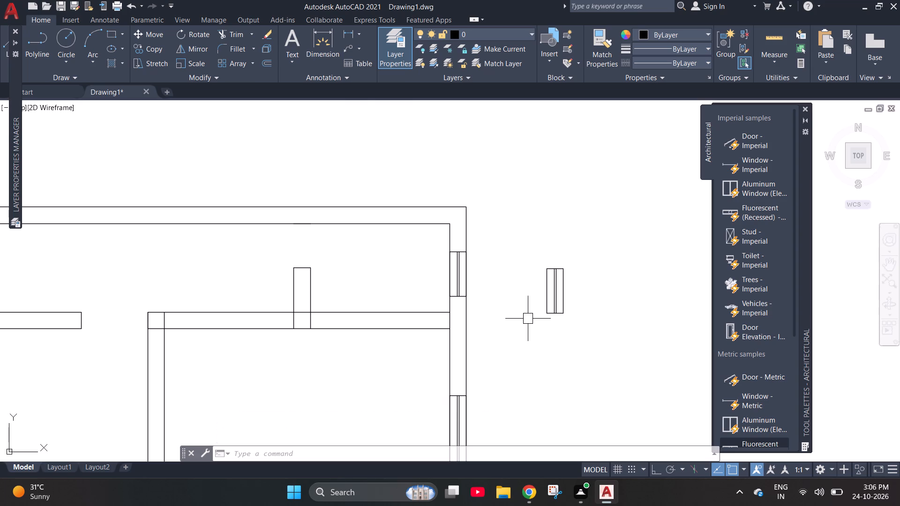
# Trim the overlapping lines inside the upper-right horizontal partition at its corner with the vertical partition and at the short wall stub.
pyautogui.scroll(-1, 341, 282)
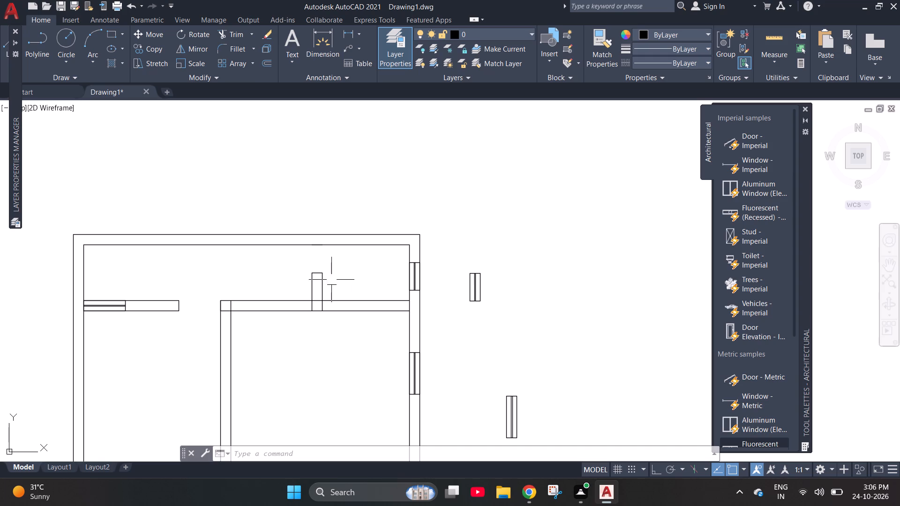
pyautogui.scroll(-1, 234, 240)
pyautogui.scroll(-1, 354, 214)
pyautogui.scroll(3, 316, 275)
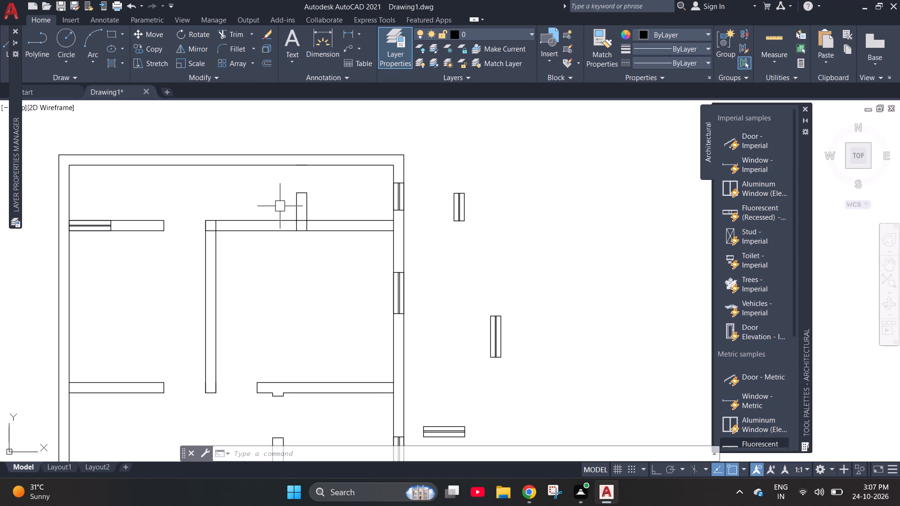
pyautogui.press('Escape')
pyautogui.press('Escape')
pyautogui.write('tr')
pyautogui.press('Return')
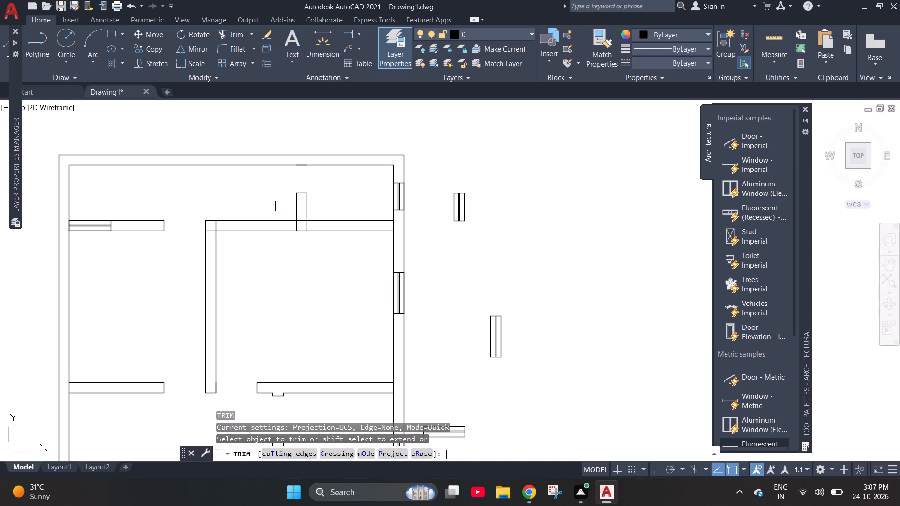
pyautogui.scroll(3, 196, 230)
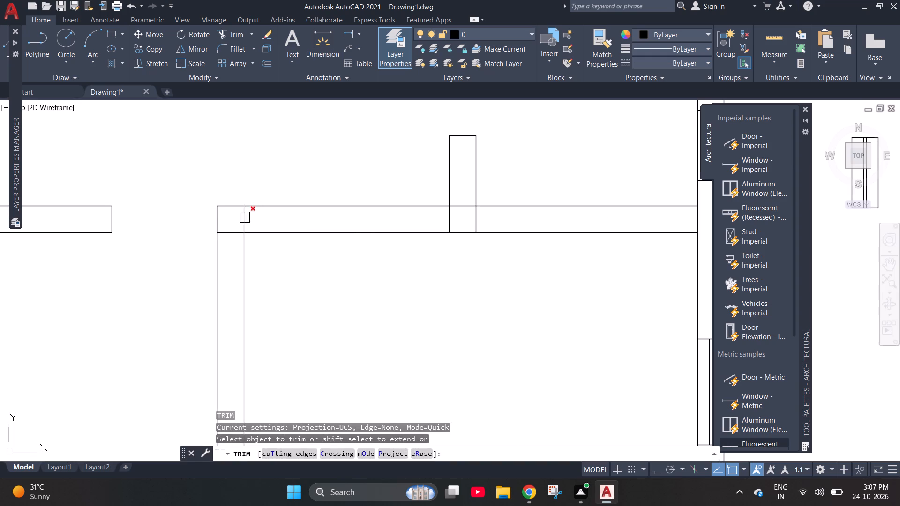
pyautogui.click(244, 219)
pyautogui.click(235, 233)
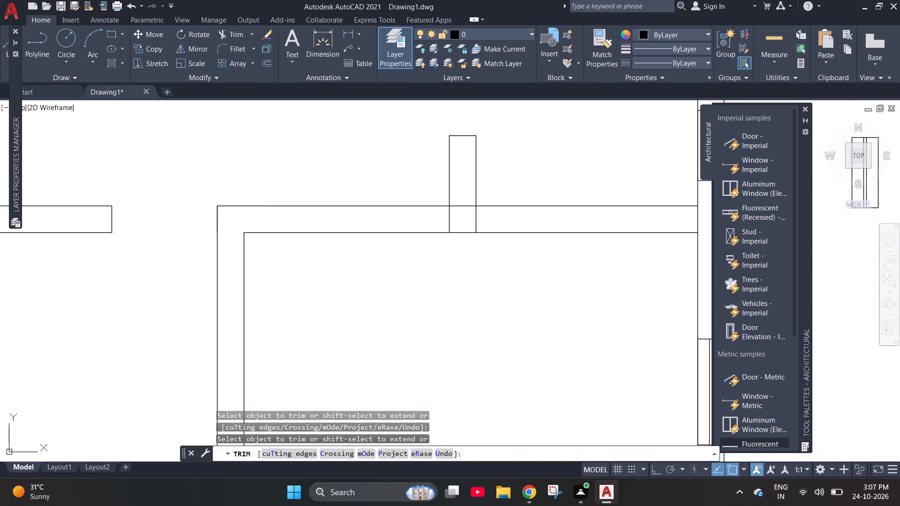
pyautogui.click(452, 219)
pyautogui.click(457, 204)
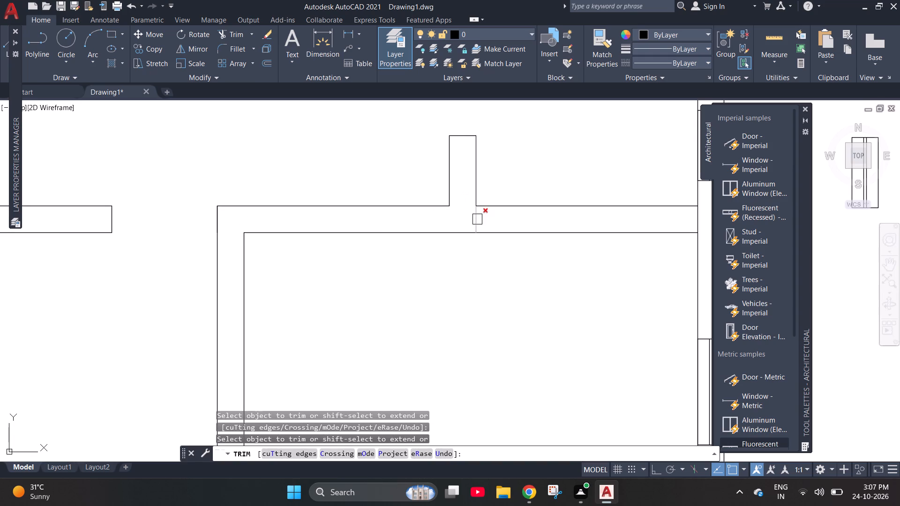
pyautogui.click(477, 219)
# Trim the right exterior wall's inner line where the upper horizontal partition meets it.
pyautogui.scroll(-1, 262, 218)
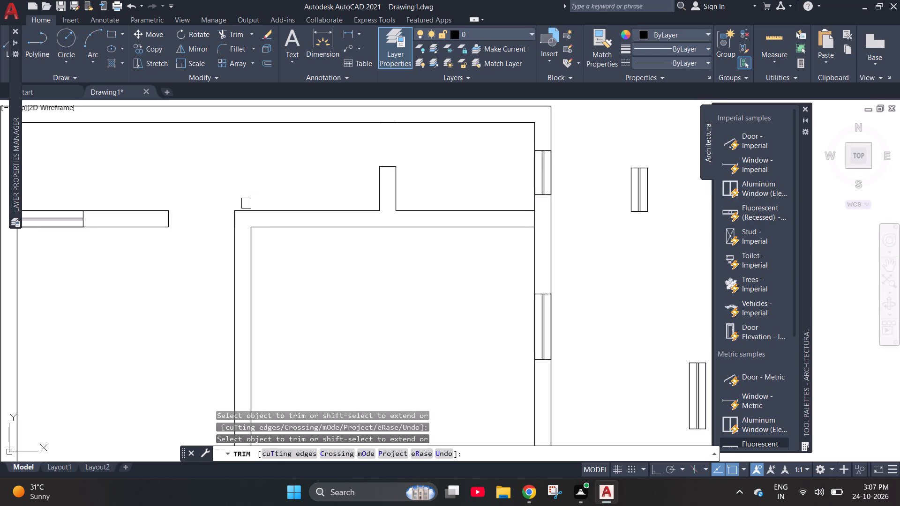
pyautogui.scroll(-1, 254, 193)
pyautogui.scroll(3, 447, 200)
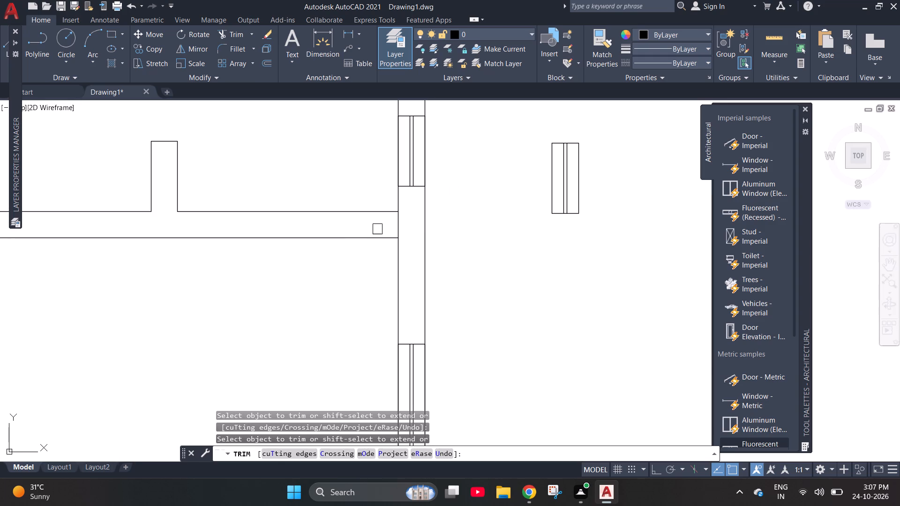
pyautogui.click(399, 225)
# Trim the left and right exterior walls' inner lines where the middle horizontal partitions meet them.
pyautogui.scroll(-1, 381, 224)
pyautogui.scroll(-1, 288, 215)
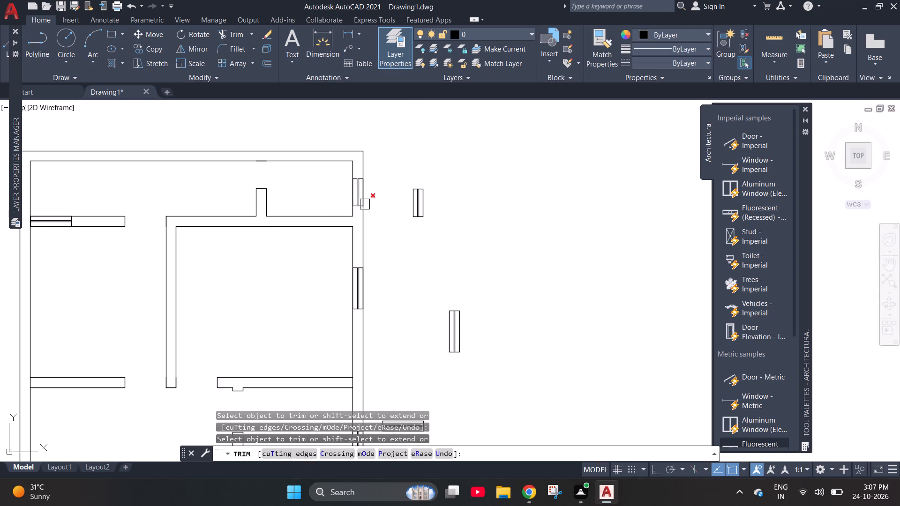
pyautogui.scroll(-2, 366, 204)
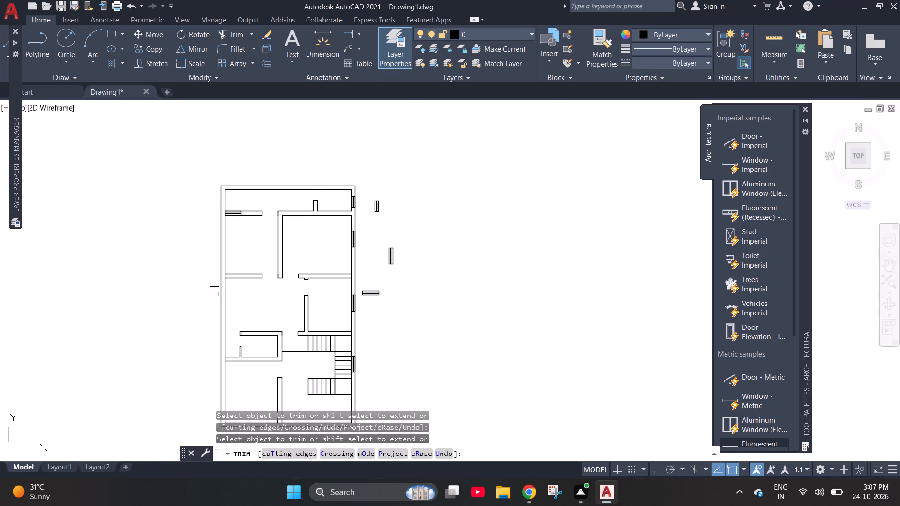
pyautogui.scroll(5, 225, 288)
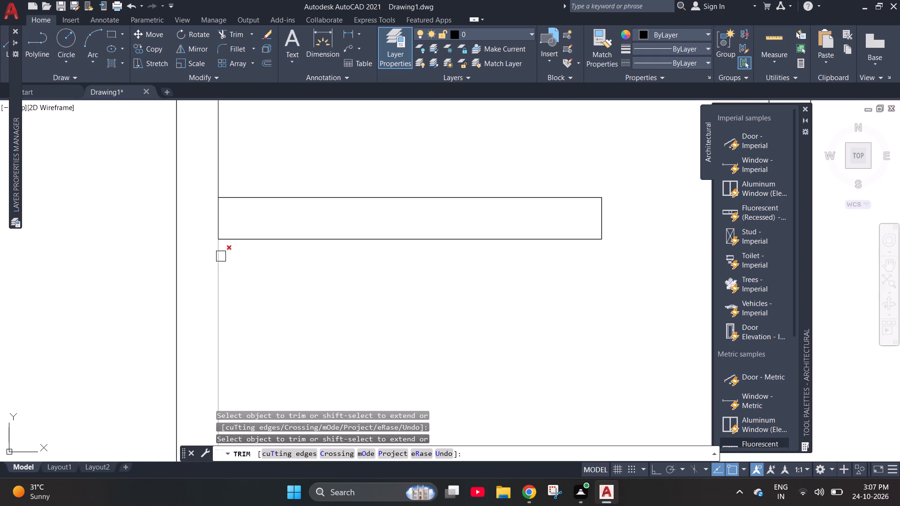
pyautogui.click(219, 226)
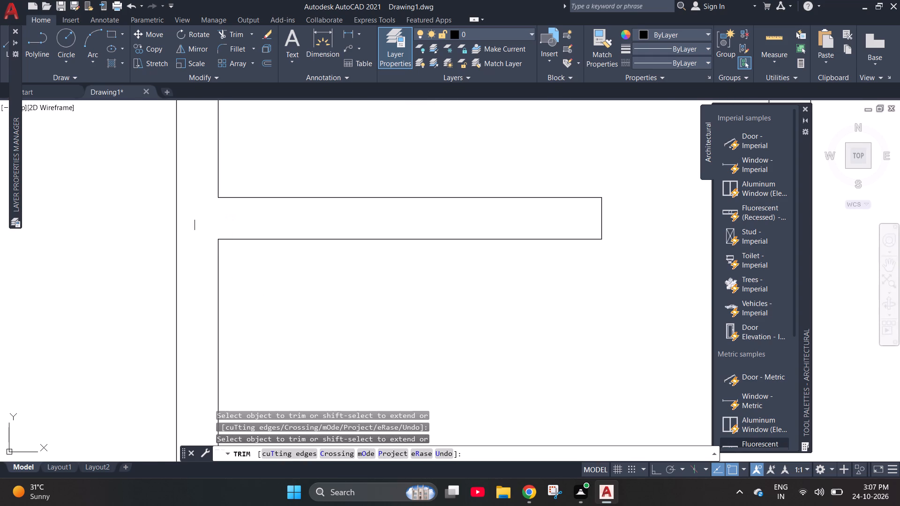
pyautogui.scroll(-3, 107, 225)
pyautogui.scroll(2, 460, 223)
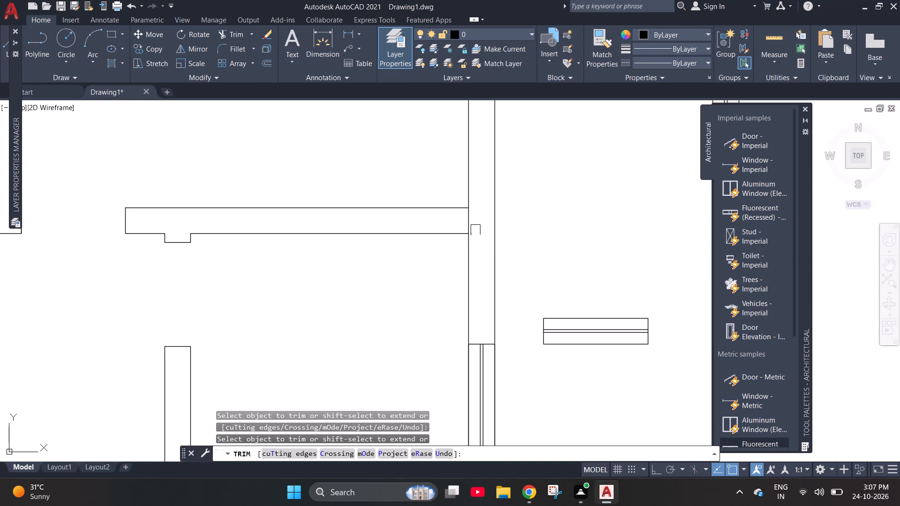
pyautogui.click(471, 226)
# Trim the right exterior wall's inner line at the partition above the staircase, and the left one at the small room's lower partition.
pyautogui.scroll(-3, 466, 226)
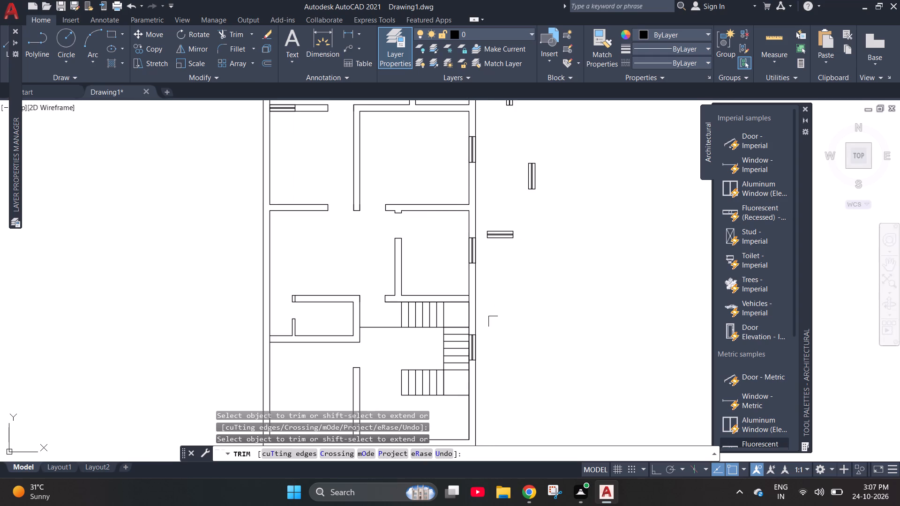
pyautogui.scroll(2, 491, 321)
pyautogui.scroll(2, 446, 282)
pyautogui.click(406, 245)
pyautogui.scroll(-2, 468, 242)
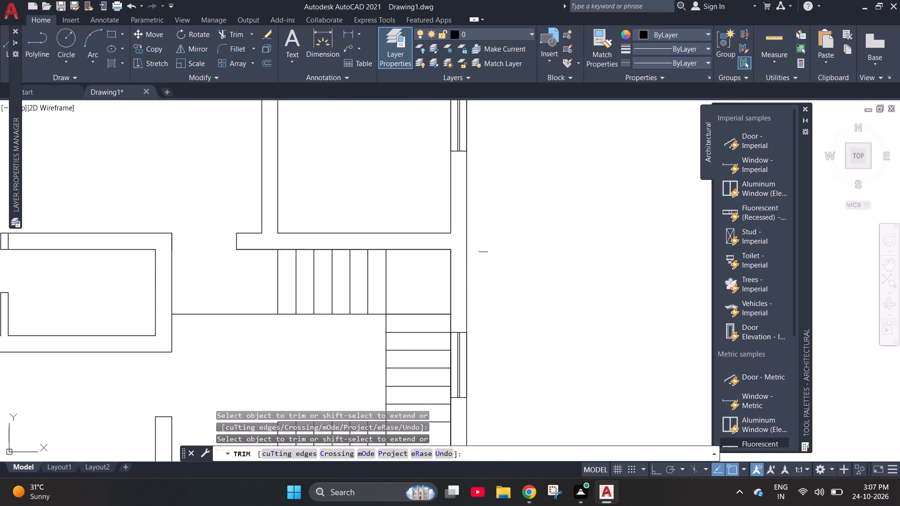
pyautogui.scroll(-1, 302, 245)
pyautogui.scroll(3, 62, 312)
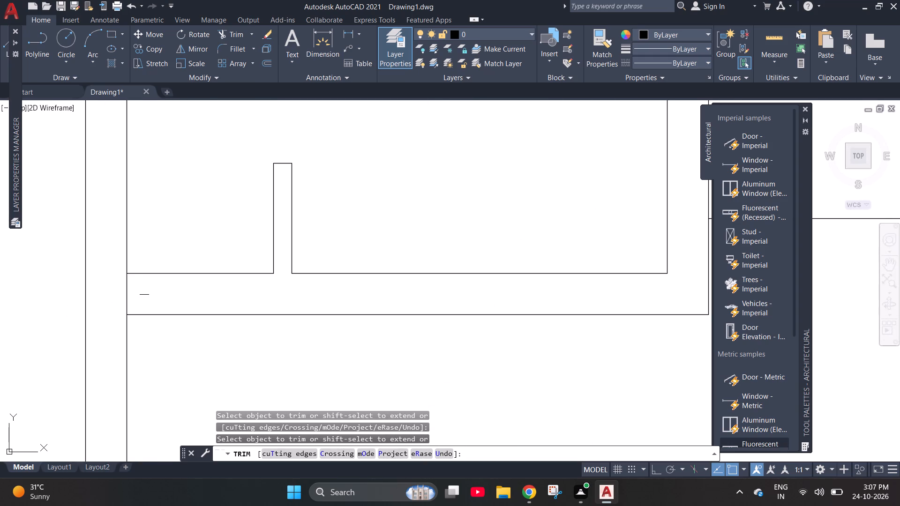
pyautogui.click(127, 294)
# Trim the bottom exterior wall's inner line between the two faces of the lower vertical partition and end the trimming.
pyautogui.scroll(-5, 187, 233)
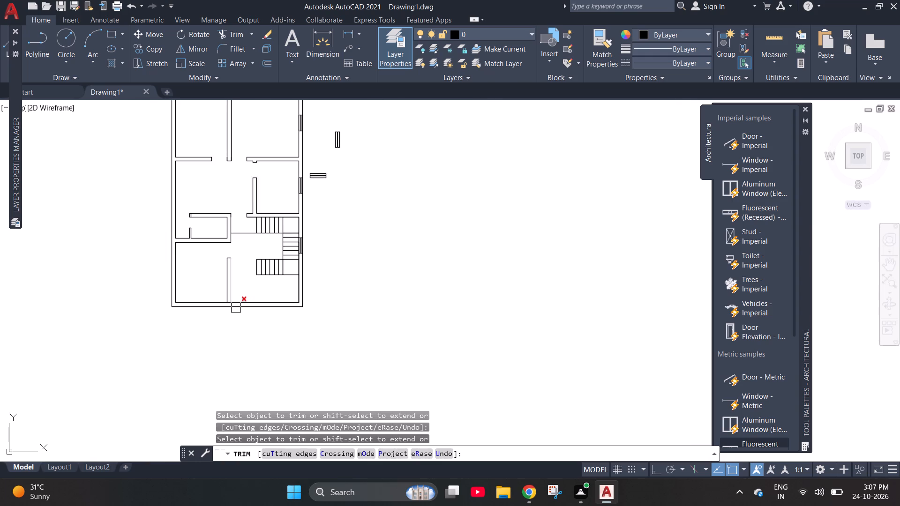
pyautogui.scroll(7, 234, 308)
pyautogui.click(224, 287)
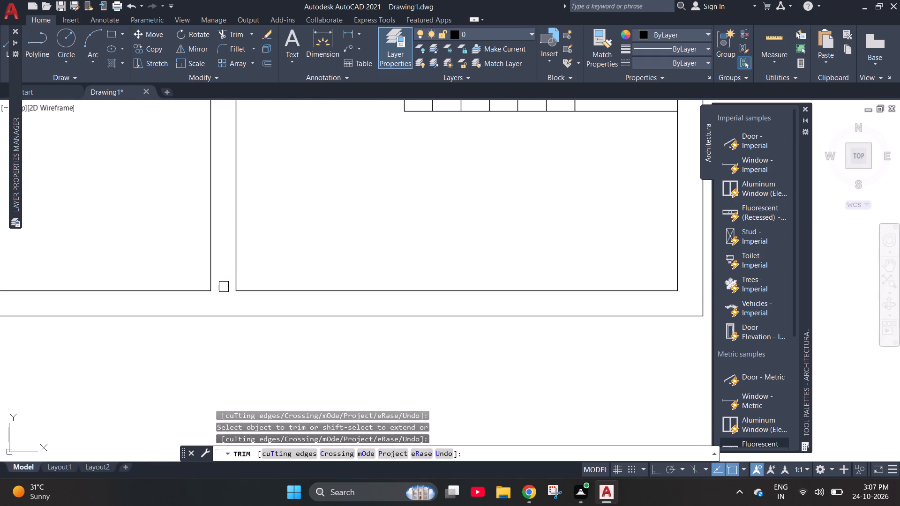
pyautogui.scroll(-2, 145, 296)
pyautogui.scroll(-1, 285, 262)
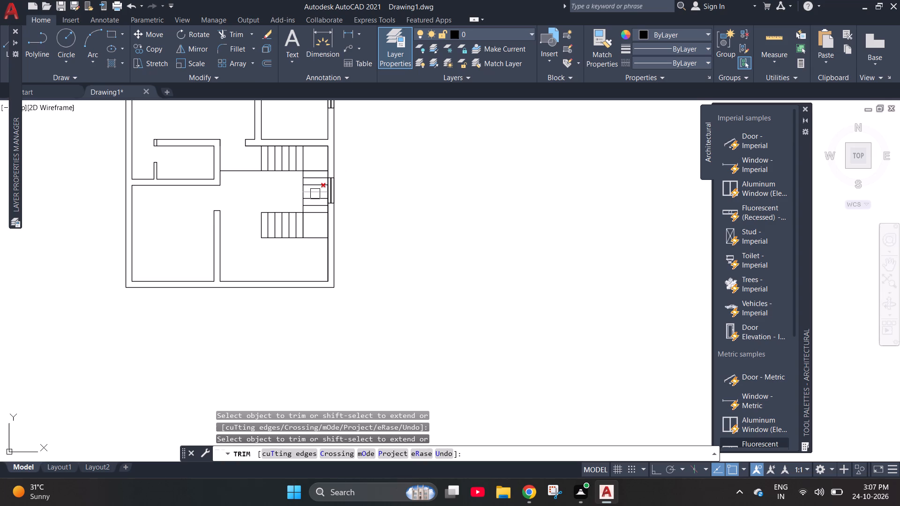
pyautogui.scroll(-1, 323, 266)
pyautogui.scroll(-1, 289, 231)
pyautogui.scroll(3, 232, 117)
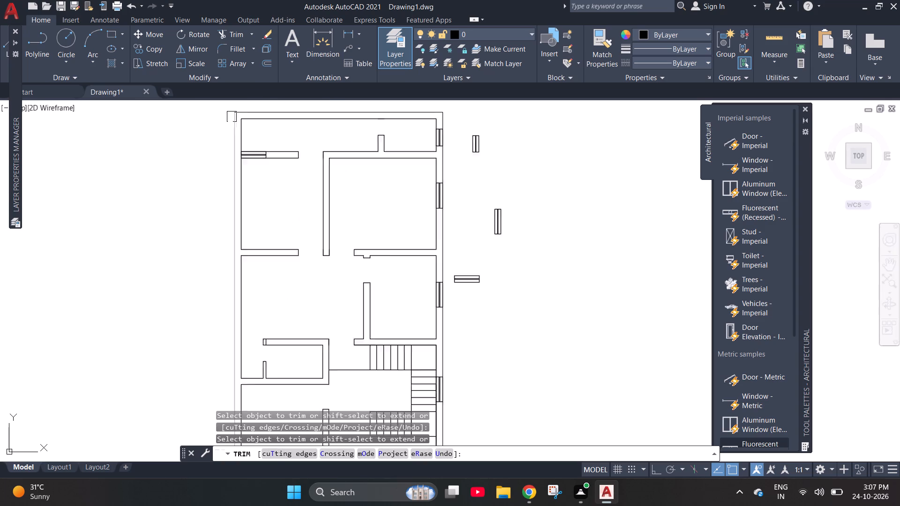
pyautogui.scroll(-1, 130, 183)
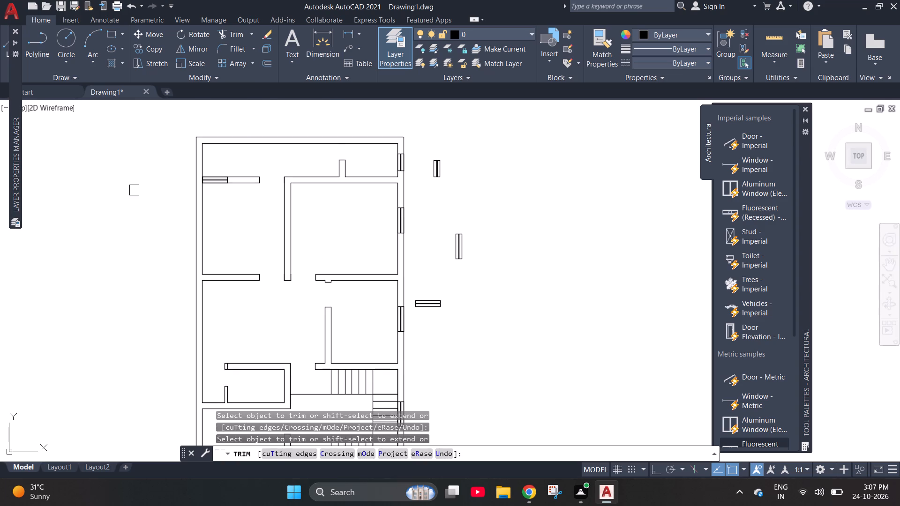
pyautogui.press('Escape')
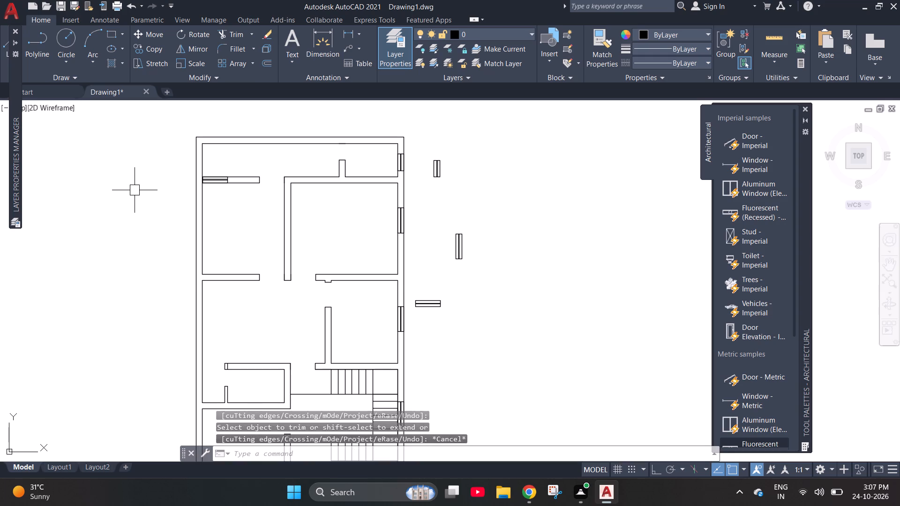
pyautogui.press('Escape')
pyautogui.press('Escape')
pyautogui.press('Escape')
pyautogui.press('Escape')
pyautogui.press('Escape')
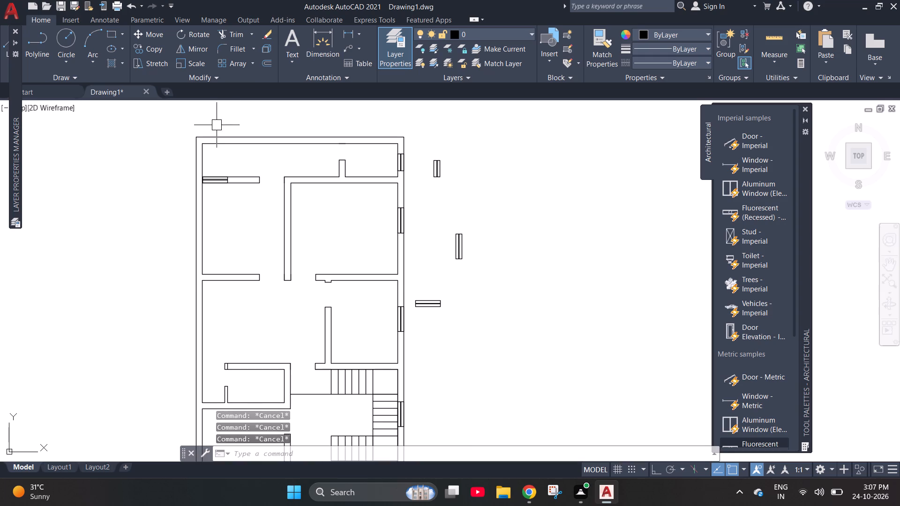
# Insert a Door - Imperial block in the empty space outside the right exterior wall.
pyautogui.moveTo(750, 141); pyautogui.dragTo(438, 199)
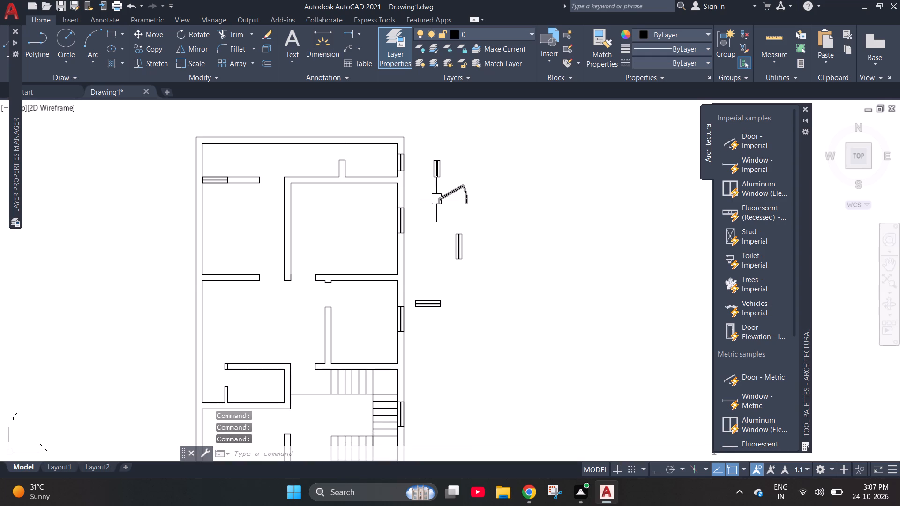
# Copy the door block from its lower hinge endpoint, placing nine copies in the empty space outside the right exterior wall.
pyautogui.click(453, 194)
pyautogui.write('co')
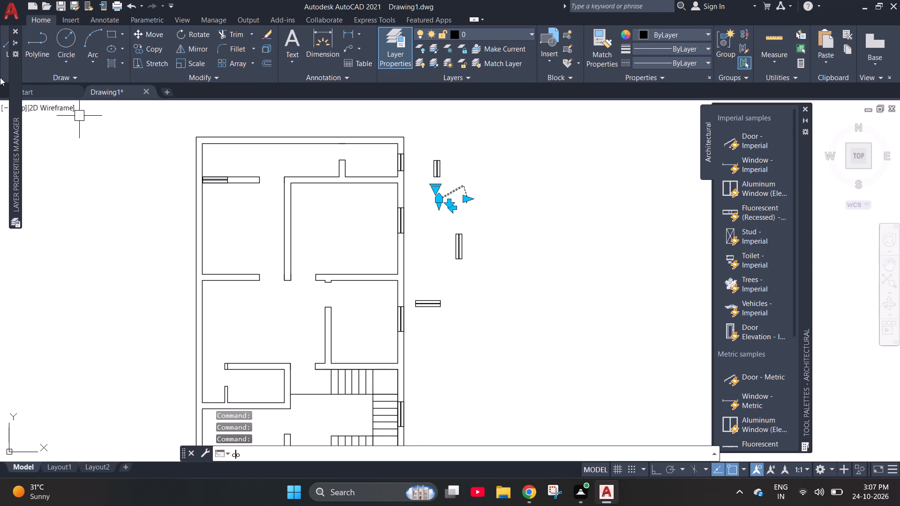
pyautogui.press('Return')
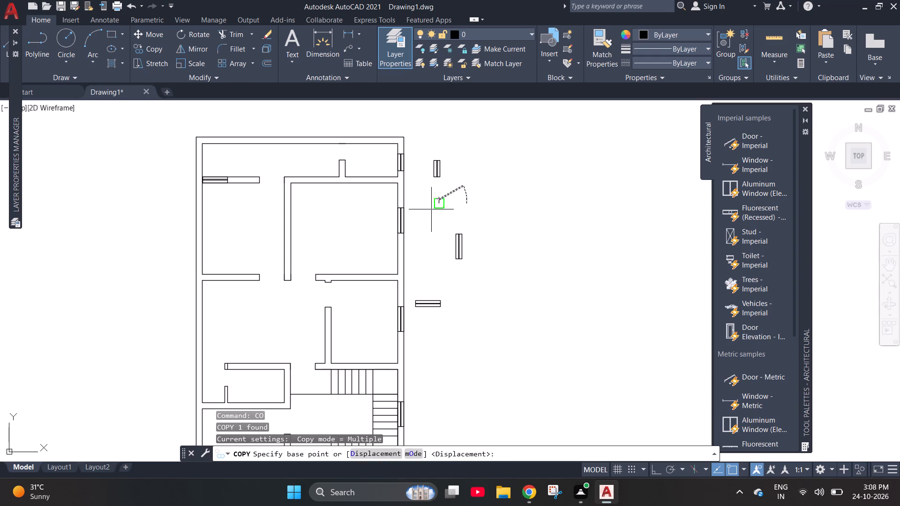
pyautogui.moveTo(439, 205); pyautogui.dragTo(429, 202)
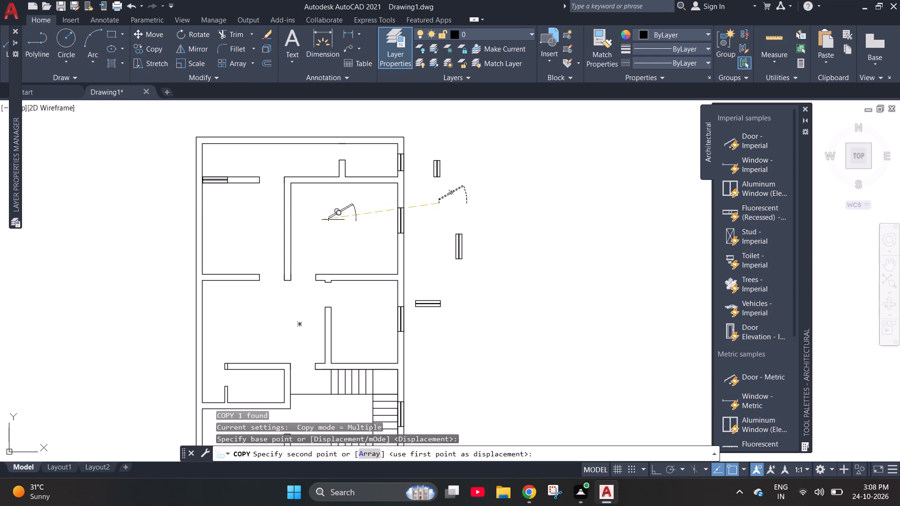
pyautogui.click(430, 226)
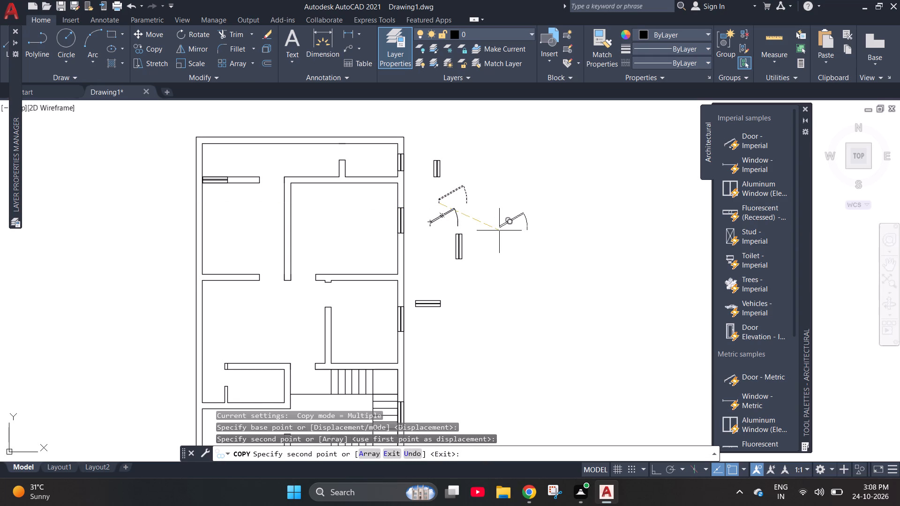
pyautogui.click(486, 223)
pyautogui.click(485, 193)
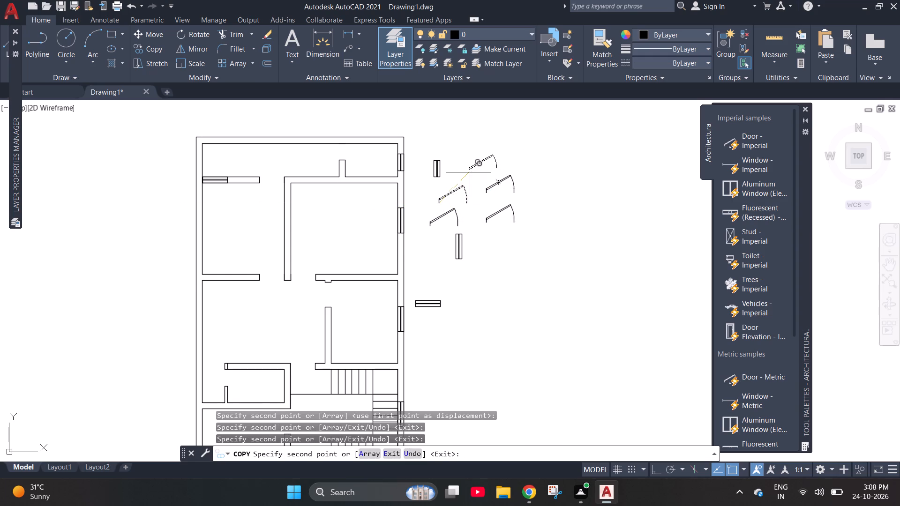
pyautogui.click(454, 170)
pyautogui.click(498, 161)
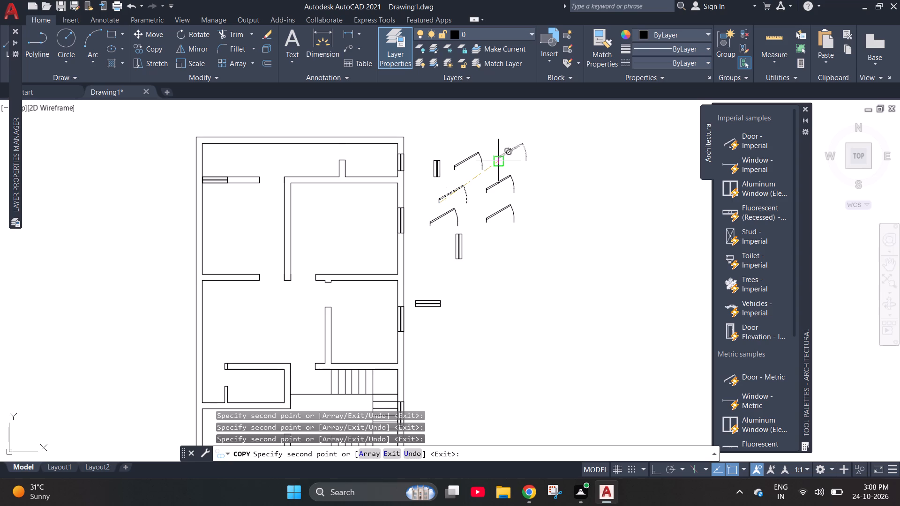
pyautogui.click(491, 246)
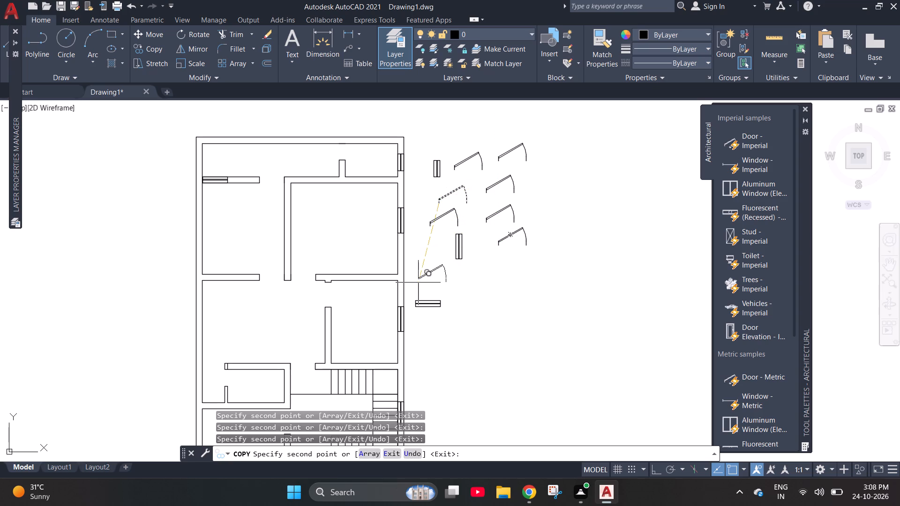
pyautogui.click(418, 282)
pyautogui.click(417, 255)
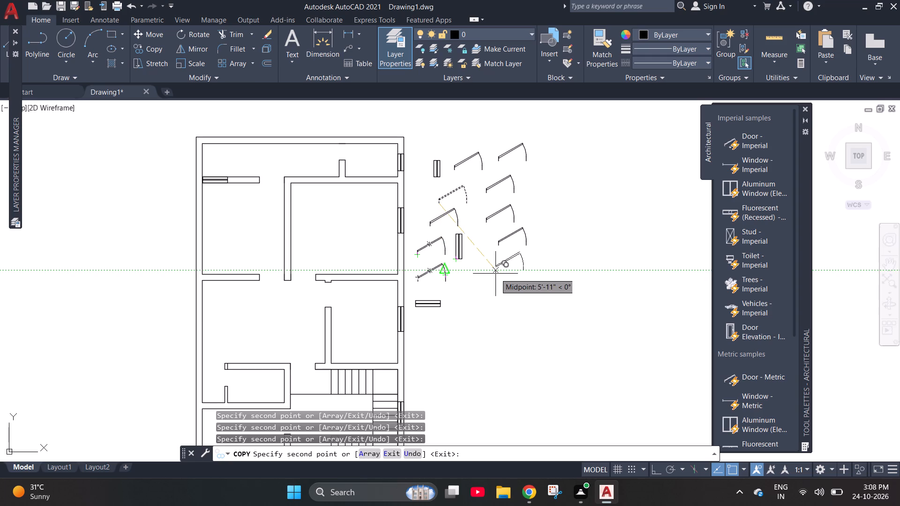
pyautogui.click(476, 289)
pyautogui.press('Escape')
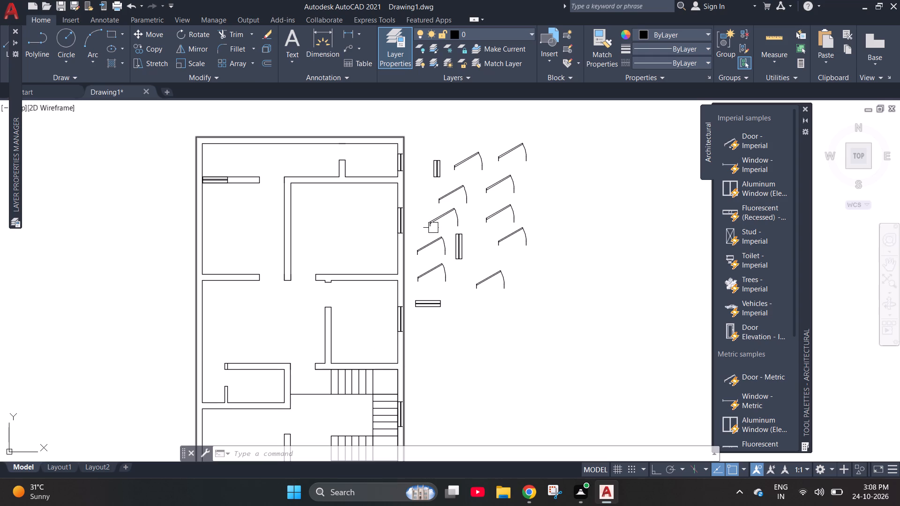
# Align one door copy by its two lower endpoints to the opening between the upper-left partition and the vertical partition, scaling it to fit.
pyautogui.write('al')
pyautogui.press('Return')
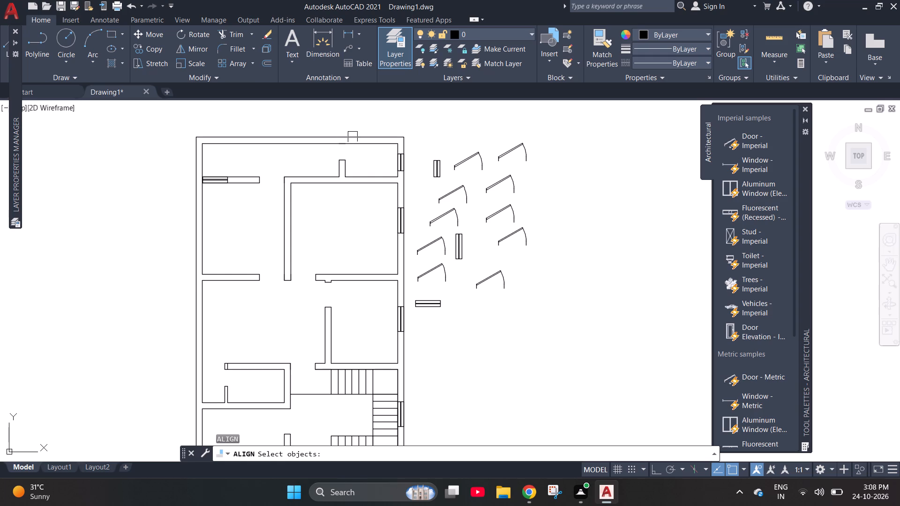
pyautogui.click(426, 248)
pyautogui.press('Return')
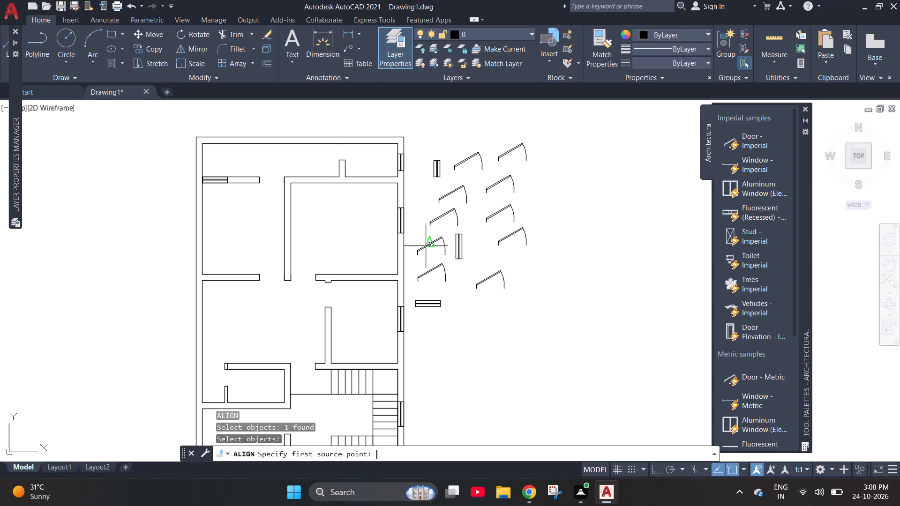
pyautogui.scroll(3, 430, 267)
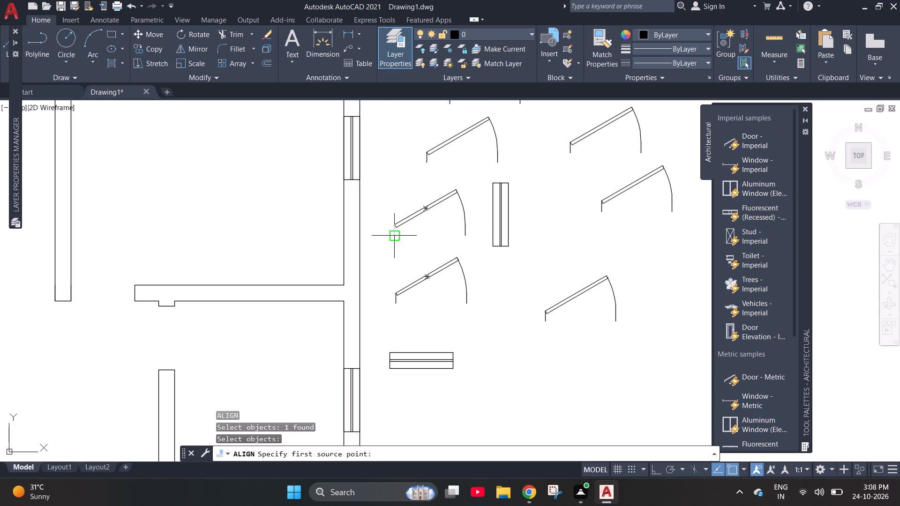
pyautogui.click(393, 238)
pyautogui.scroll(-3, 472, 260)
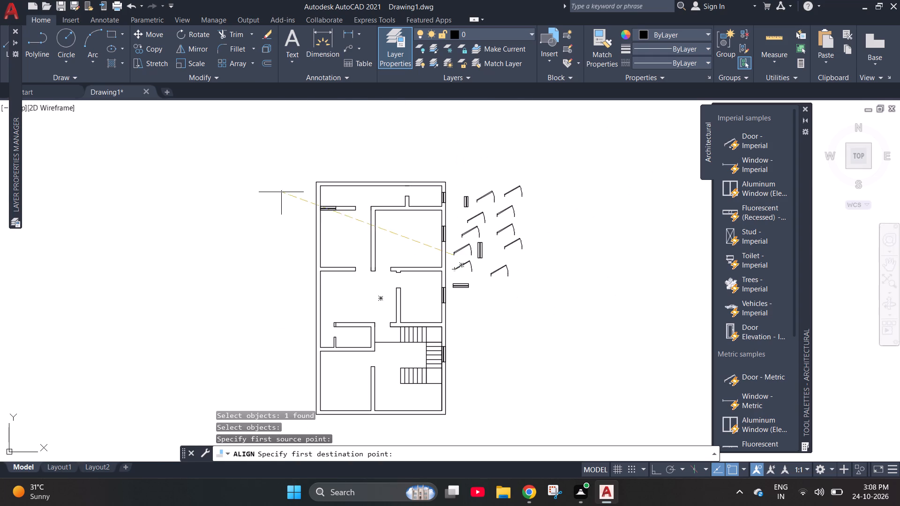
pyautogui.scroll(3, 370, 203)
pyautogui.click(303, 231)
pyautogui.scroll(-2, 206, 230)
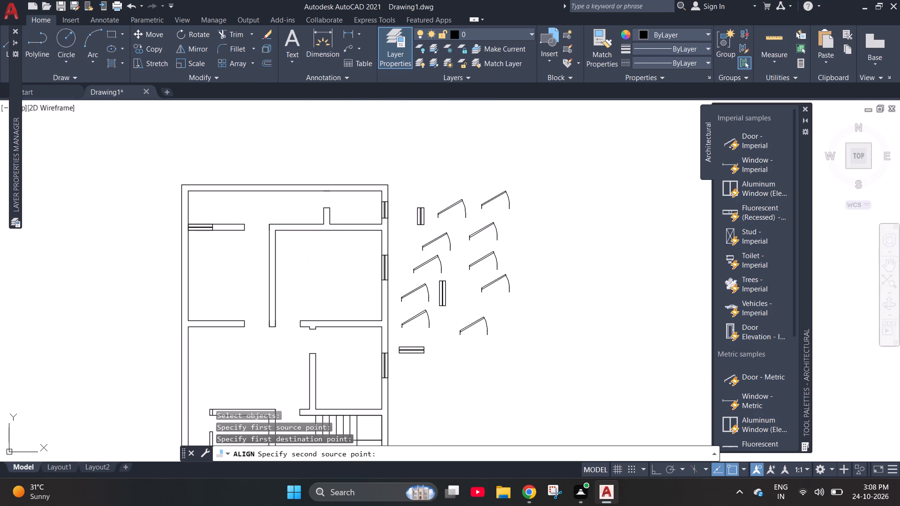
pyautogui.click(427, 303)
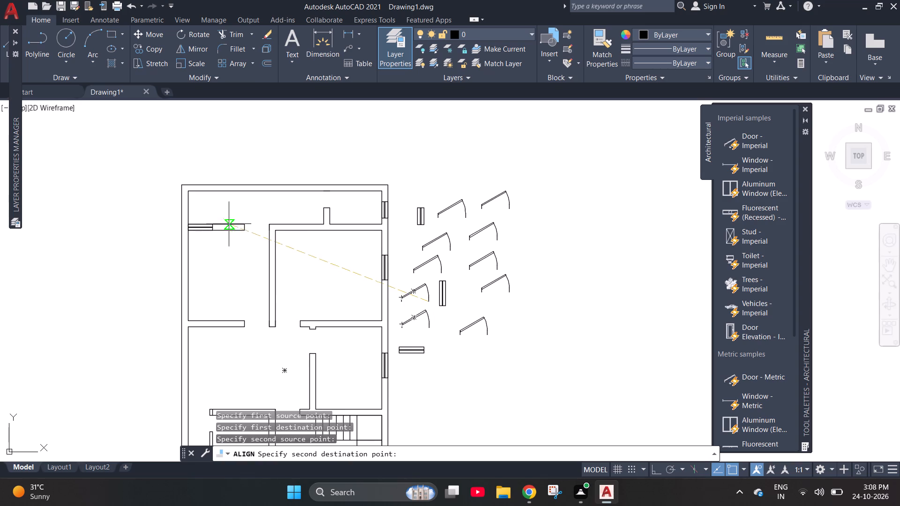
pyautogui.scroll(3, 239, 225)
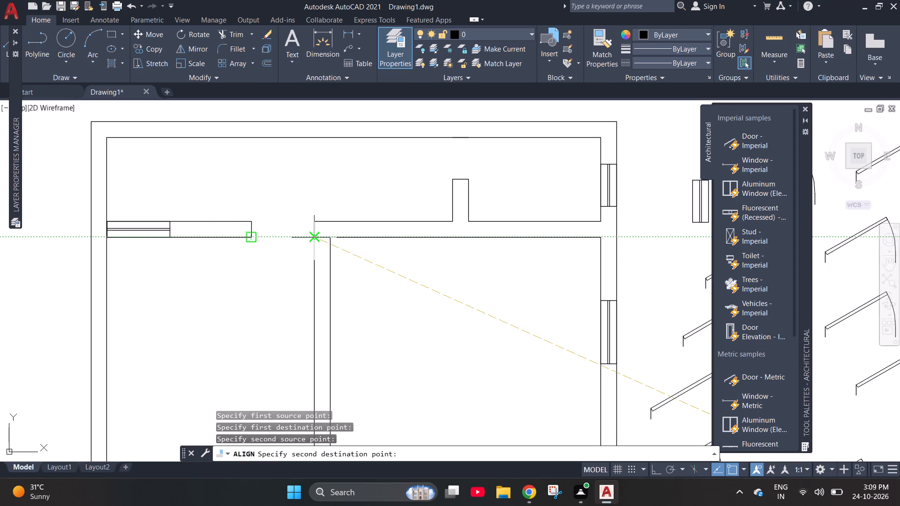
pyautogui.click(315, 238)
pyautogui.press('space')
pyautogui.write('y')
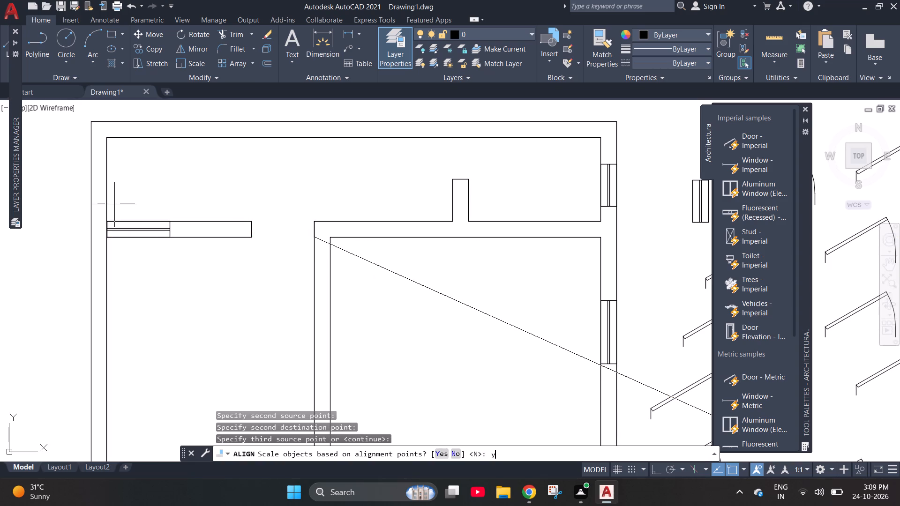
pyautogui.press('Return')
pyautogui.press('Escape')
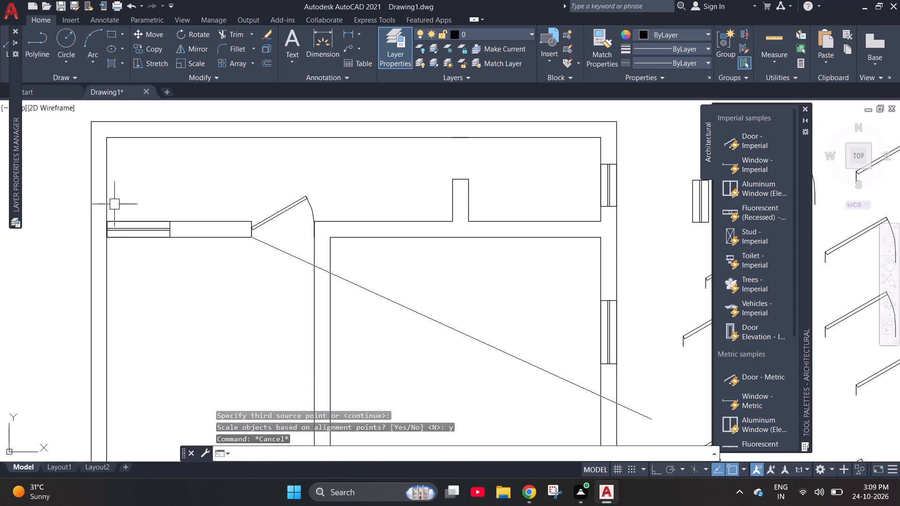
pyautogui.press('Escape')
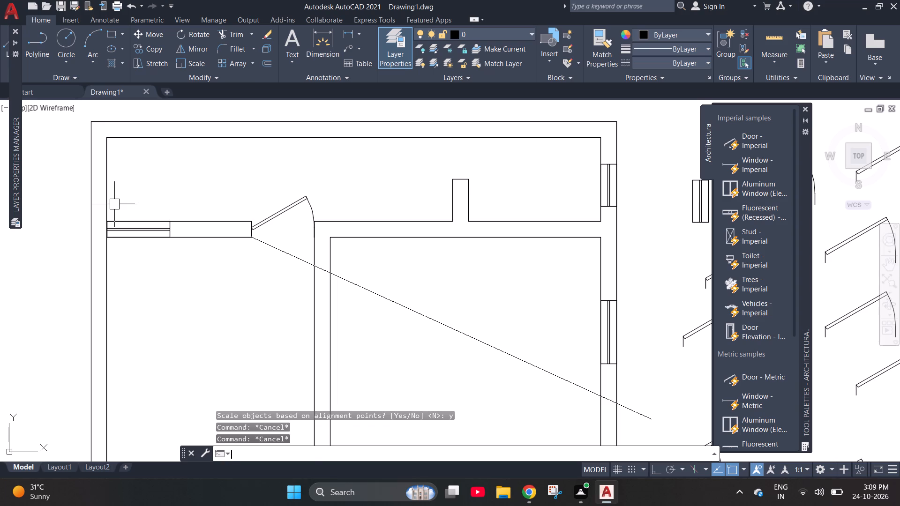
# Align a door copy by its two lower endpoints to the opening between the middle-left partition and the vertical partition, scaling it to fit.
pyautogui.scroll(-1, 54, 166)
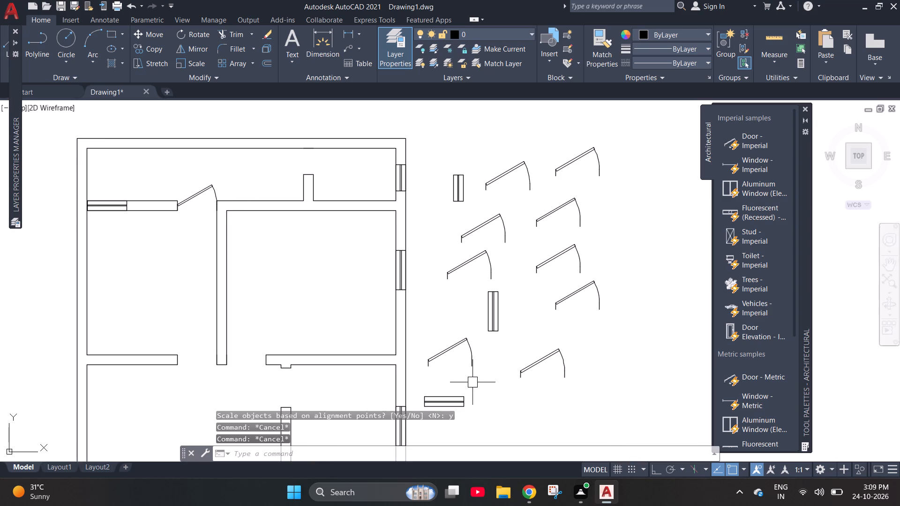
pyautogui.click(450, 350)
pyautogui.write('al')
pyautogui.press('Return')
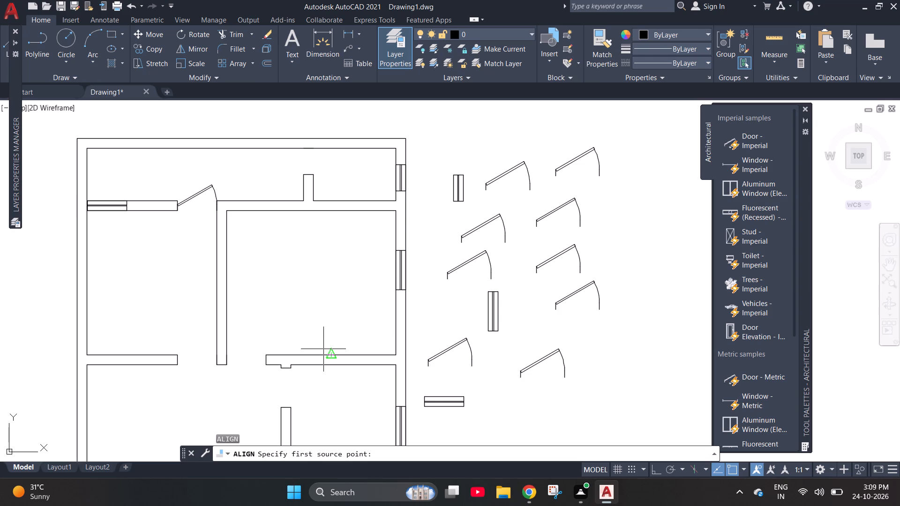
pyautogui.click(431, 369)
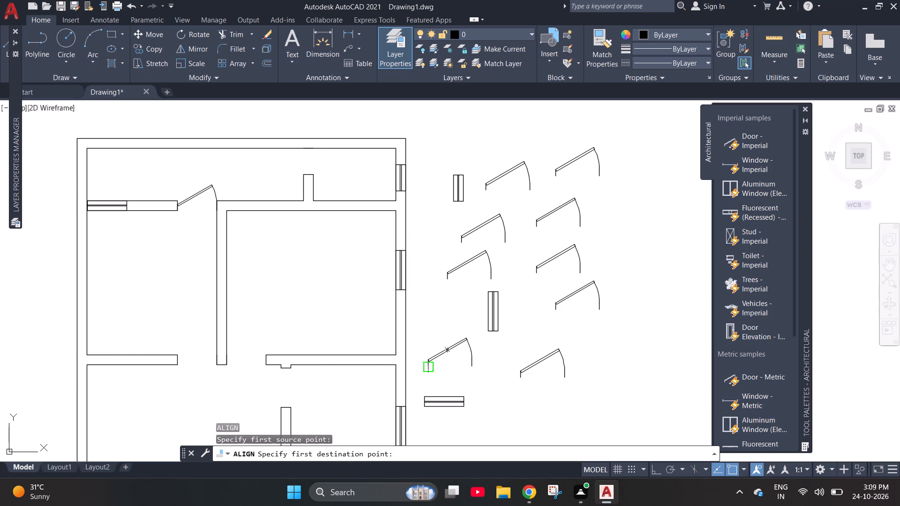
pyautogui.click(180, 370)
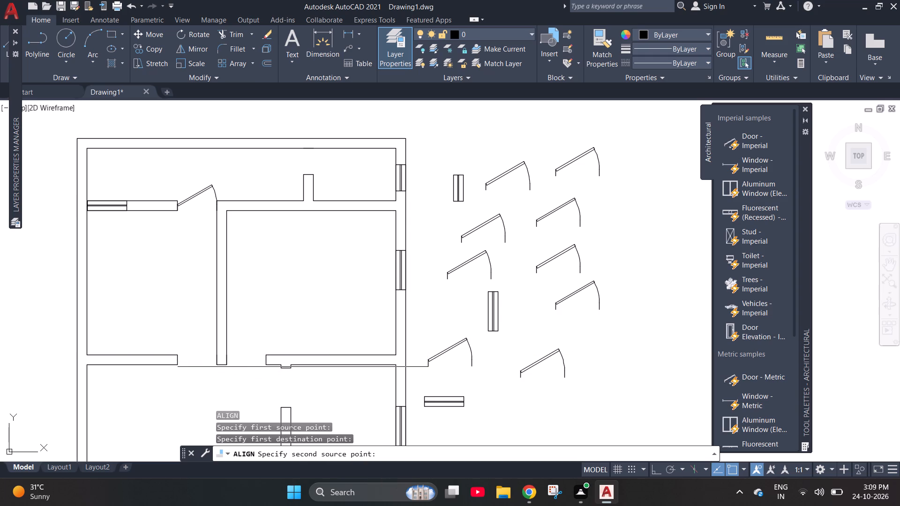
pyautogui.click(475, 369)
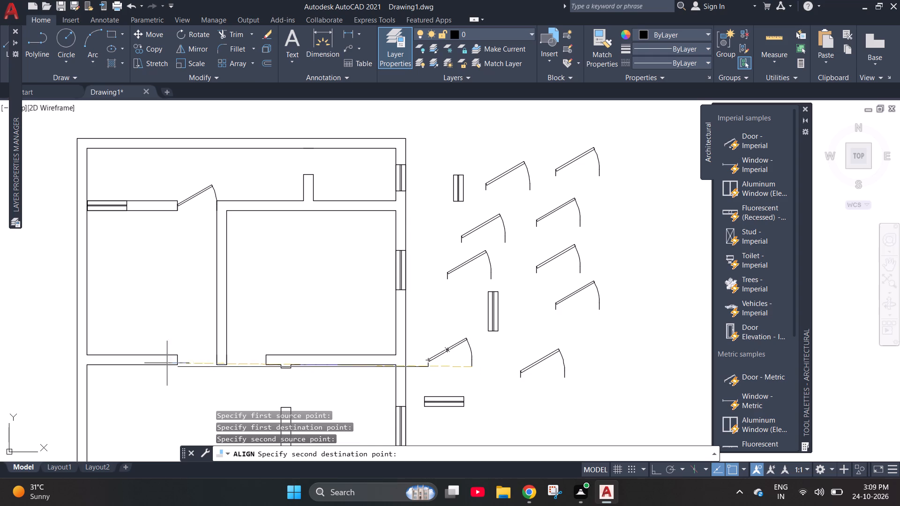
pyautogui.click(215, 365)
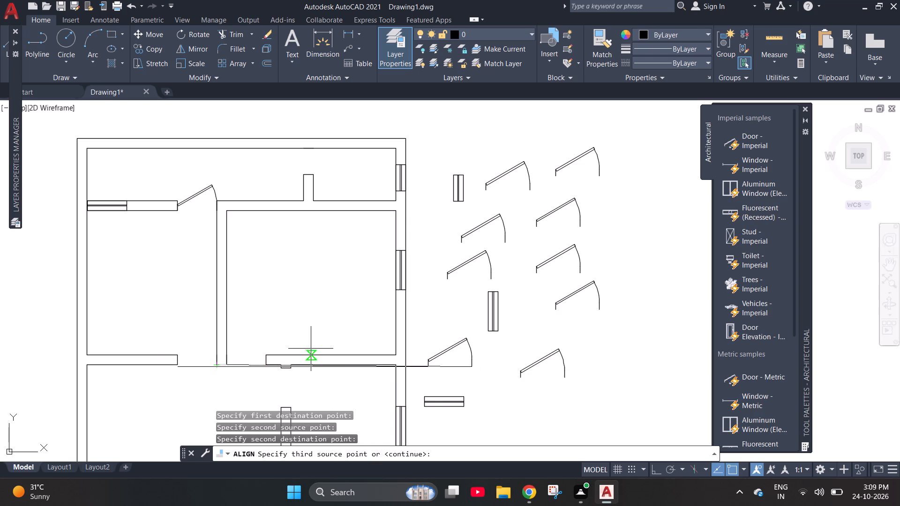
pyautogui.press('space')
pyautogui.write('y')
pyautogui.press('Return')
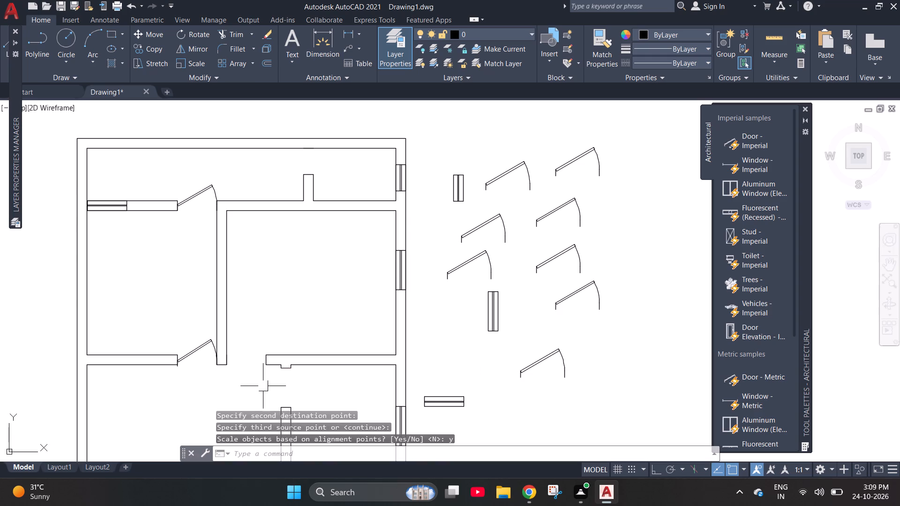
# Move the door beside the middle-left partition from its lower hinge endpoint to the partition end's lower corner.
pyautogui.scroll(4, 190, 374)
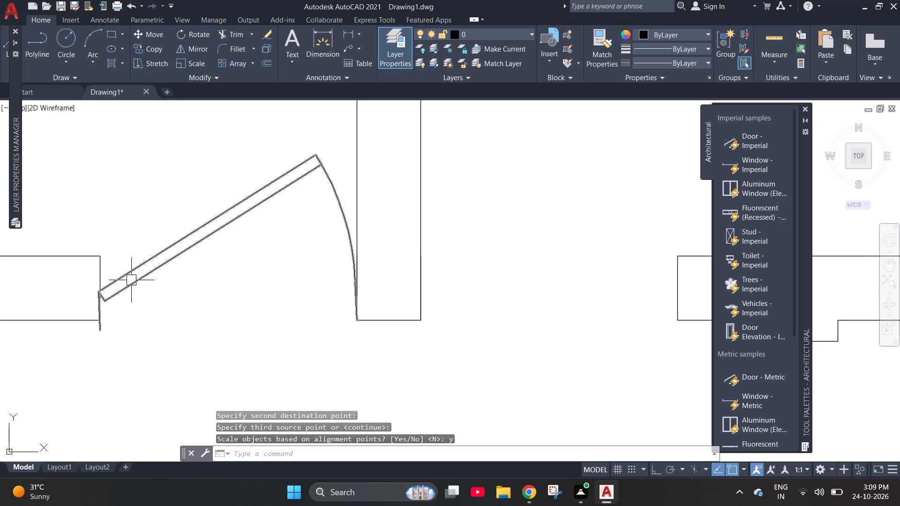
pyautogui.click(131, 280)
pyautogui.press('m')
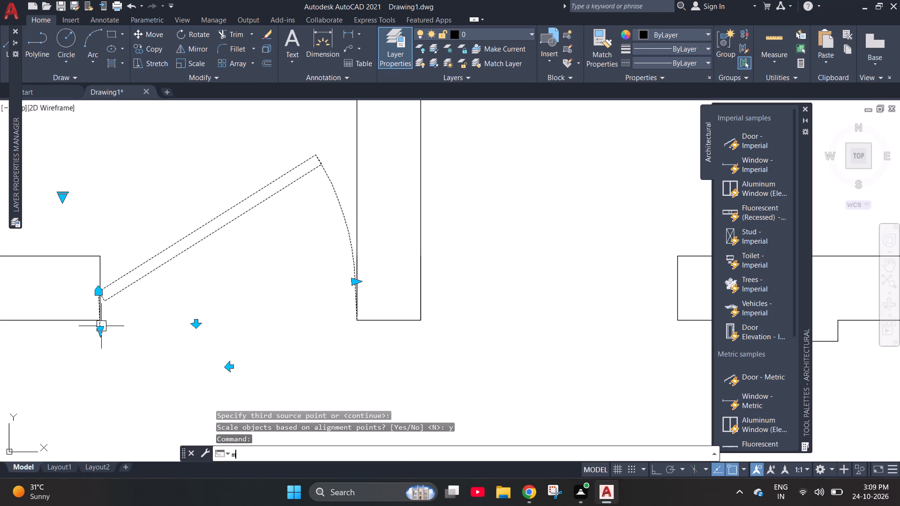
pyautogui.press('Return')
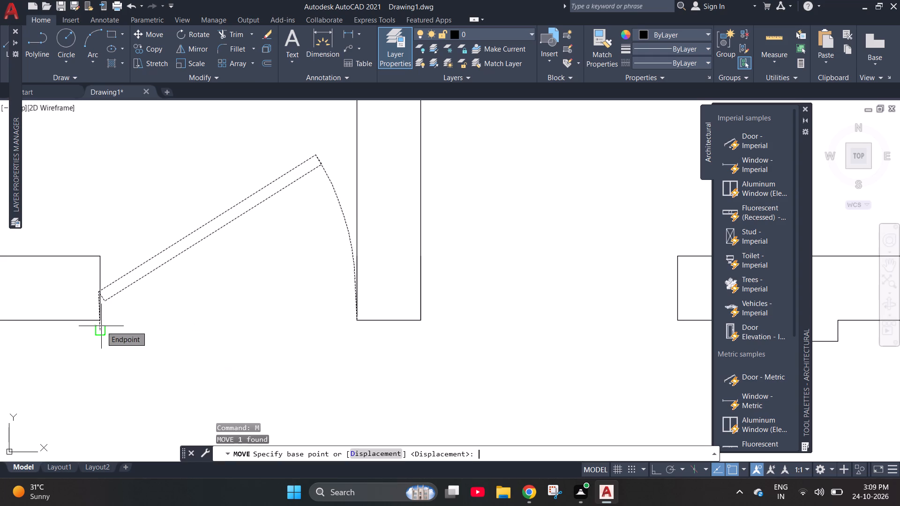
pyautogui.click(103, 334)
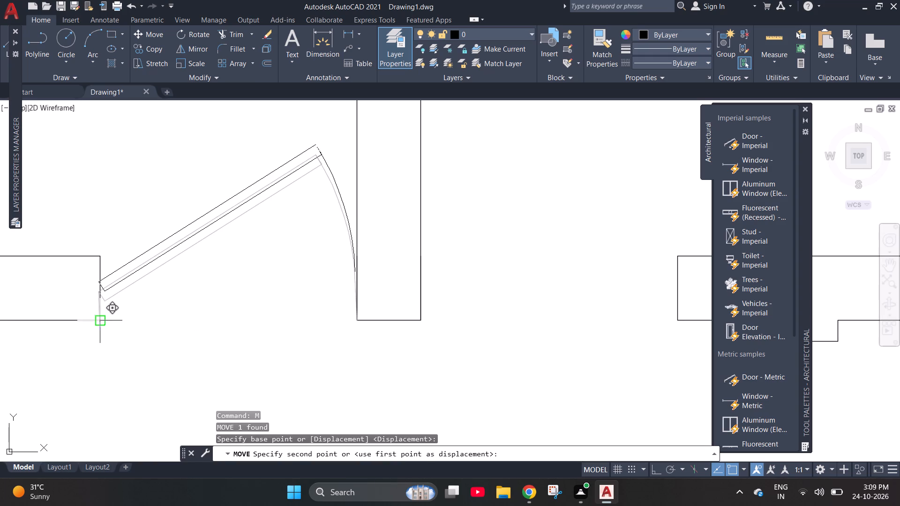
pyautogui.click(101, 324)
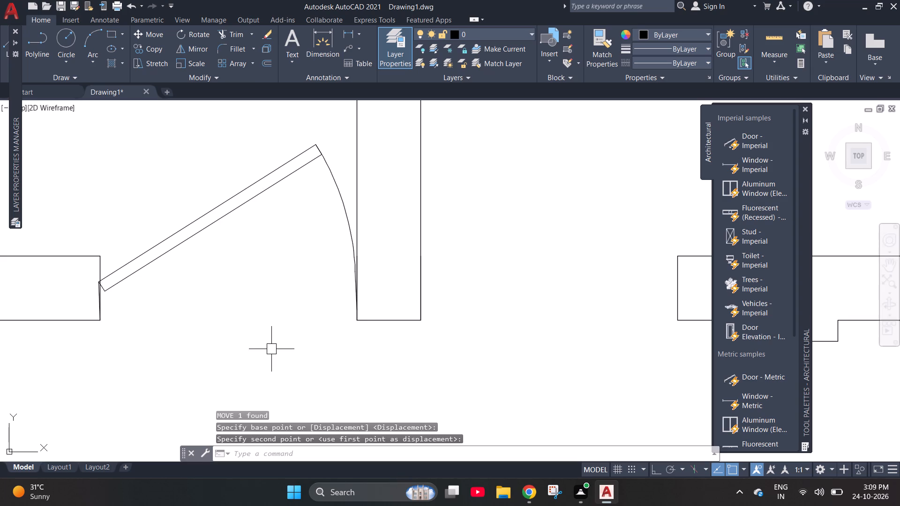
pyautogui.press('Escape')
pyautogui.press('Escape')
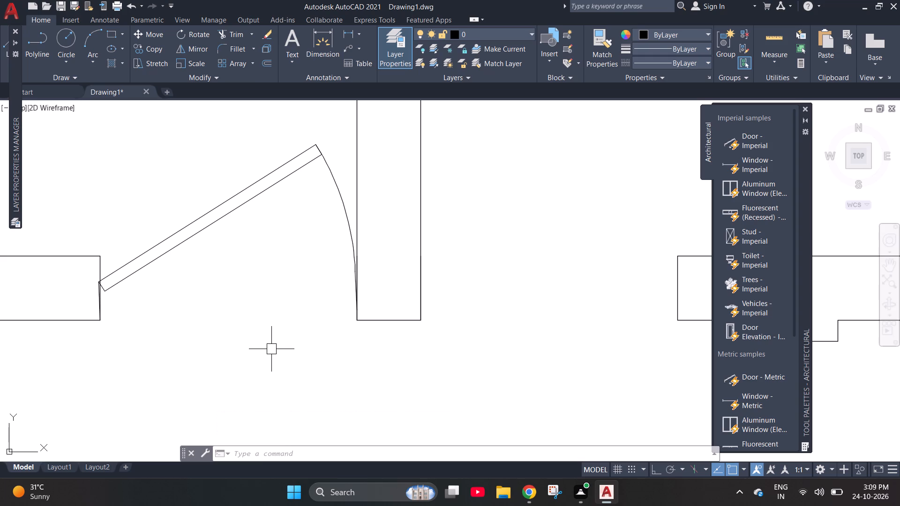
# Align another door copy by its lower endpoints, hinge first, from the middle-right partition's end to the vertical partition's lower corner, scaling it to fit.
pyautogui.scroll(-5, 271, 349)
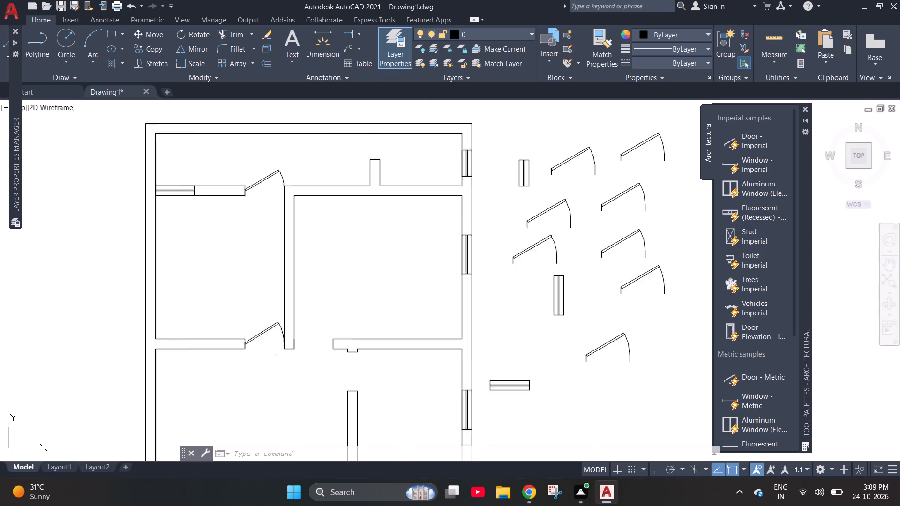
pyautogui.click(480, 356)
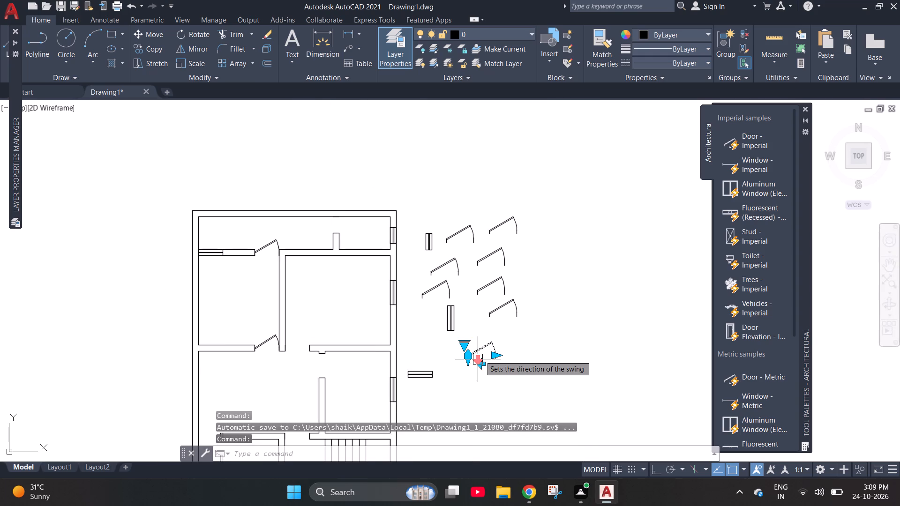
pyautogui.write('al')
pyautogui.press('Return')
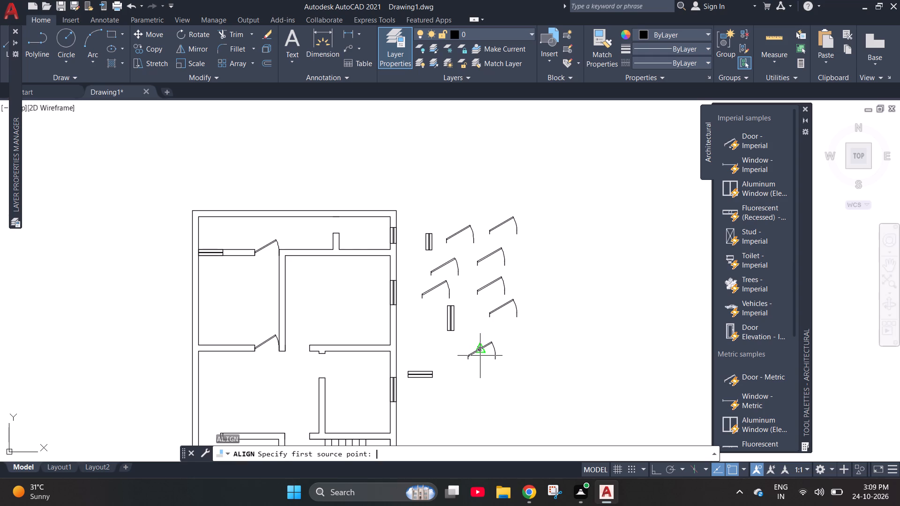
pyautogui.scroll(3, 480, 356)
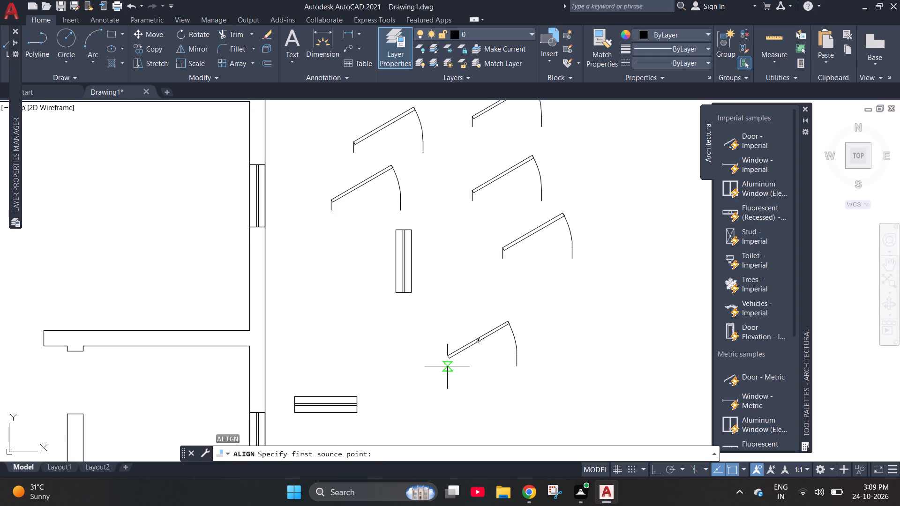
pyautogui.scroll(3, 448, 370)
pyautogui.click(442, 365)
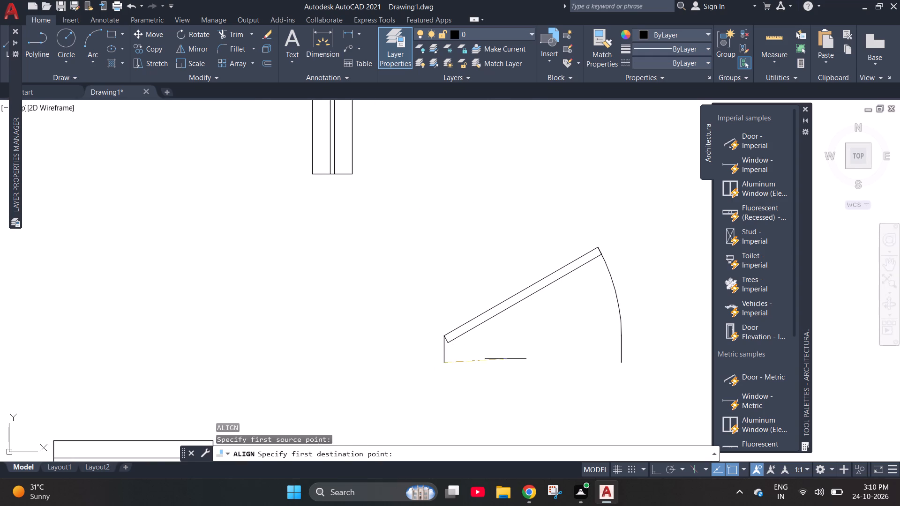
pyautogui.scroll(-2, 521, 359)
pyautogui.click(90, 343)
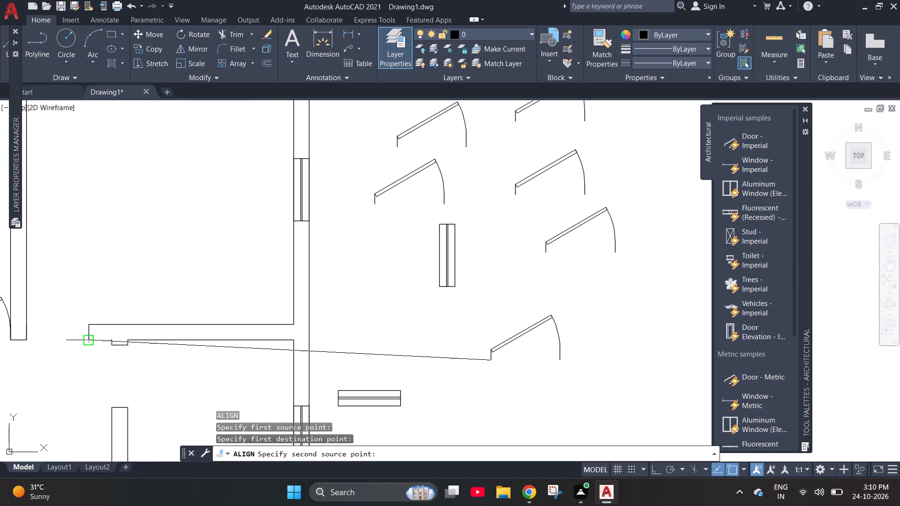
pyautogui.click(559, 365)
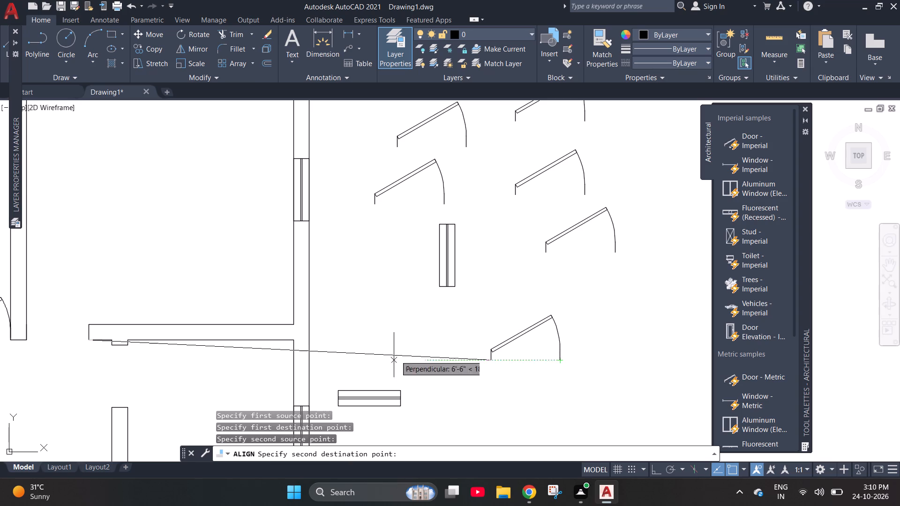
pyautogui.scroll(-1, 389, 350)
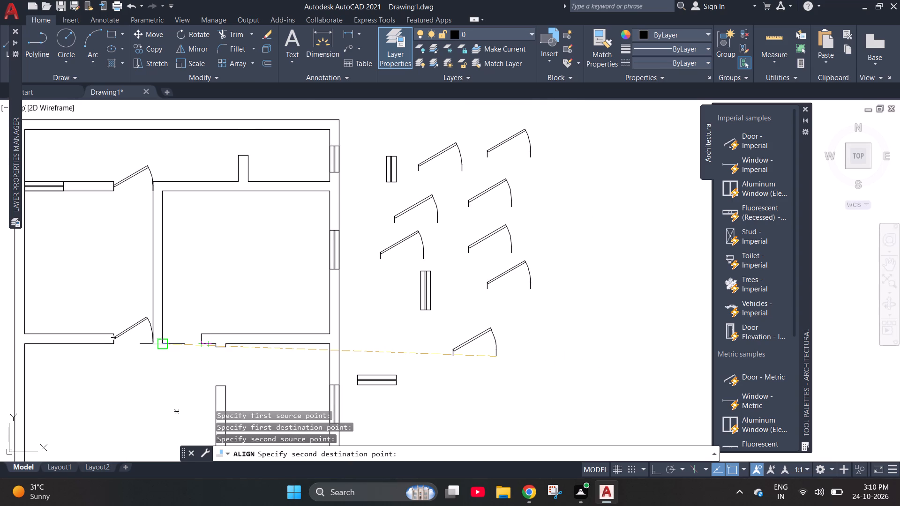
pyautogui.scroll(3, 165, 349)
pyautogui.click(157, 341)
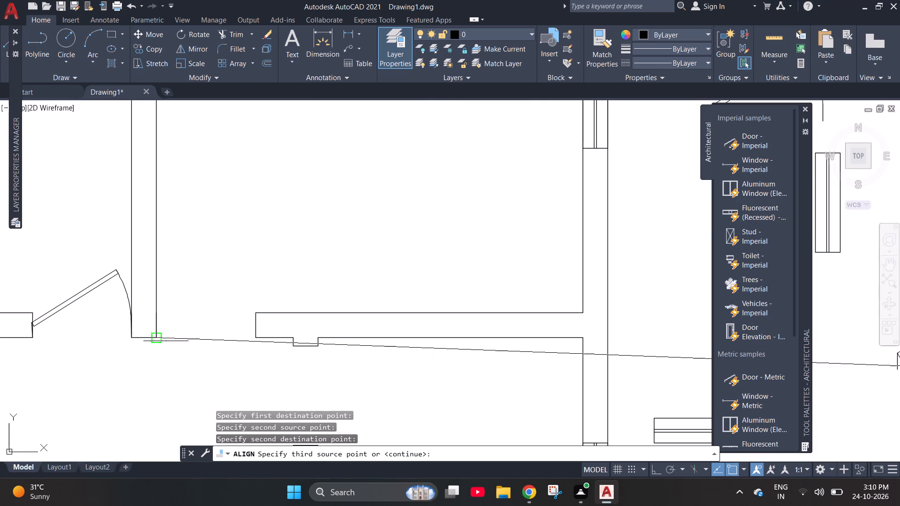
pyautogui.press('space')
pyautogui.write('y')
pyautogui.press('Return')
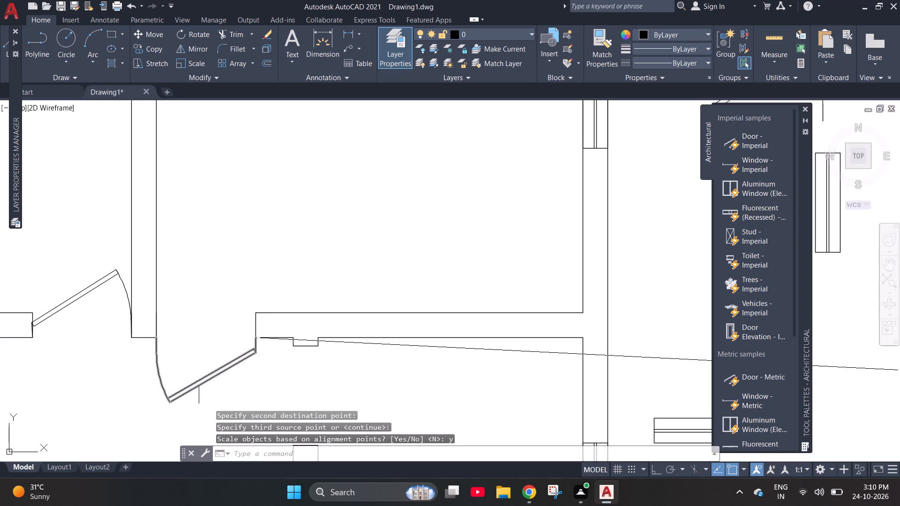
# Flip the swing of the door beside the middle-right partition so it opens into the room above.
pyautogui.click(199, 381)
pyautogui.click(219, 341)
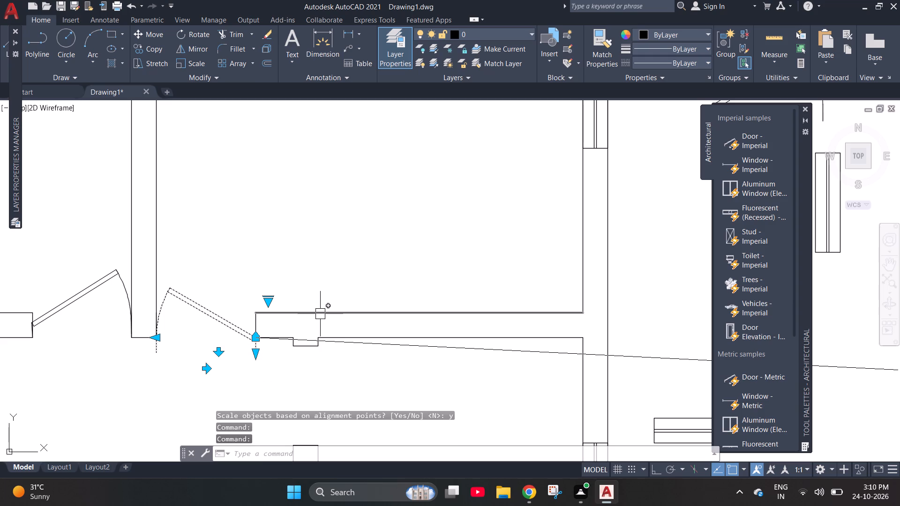
pyautogui.press('Escape')
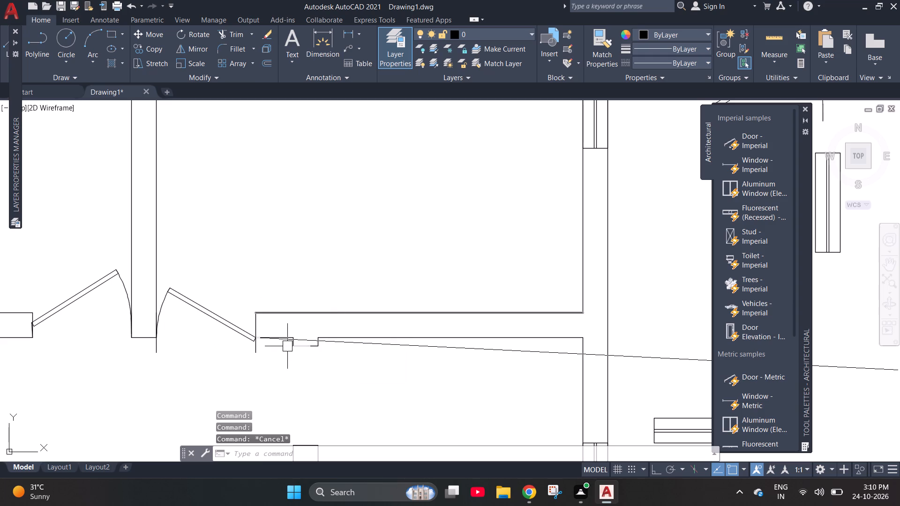
# Move the flipped door from its lower hinge endpoint to the lower corner of the middle-right partition's end.
pyautogui.click(226, 318)
pyautogui.press('m')
pyautogui.press('Return')
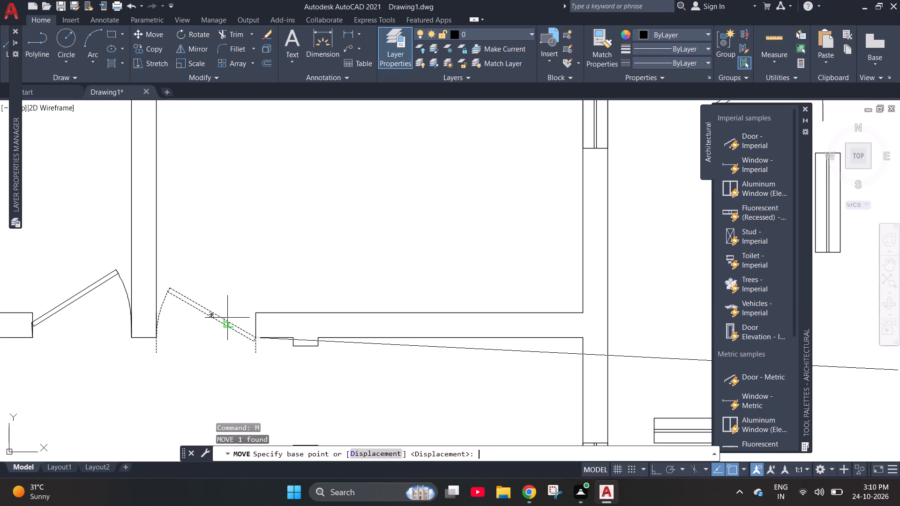
pyautogui.click(255, 353)
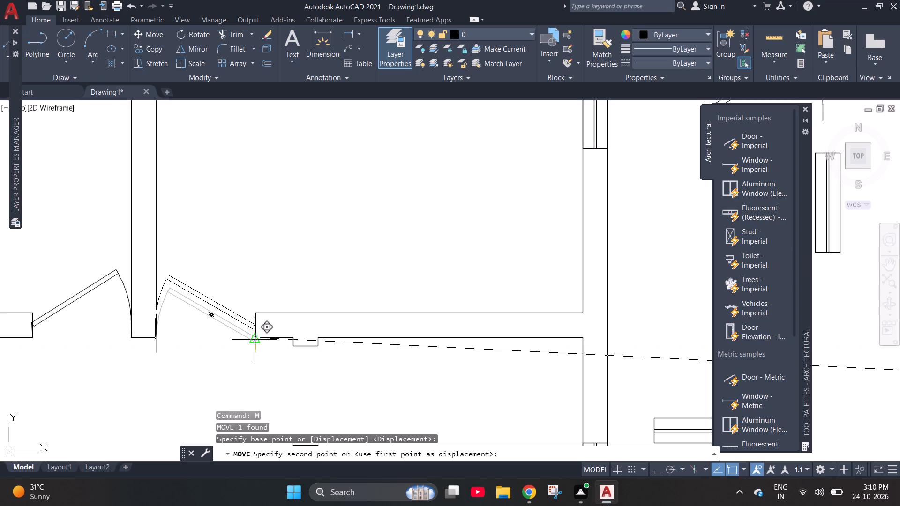
pyautogui.scroll(3, 256, 335)
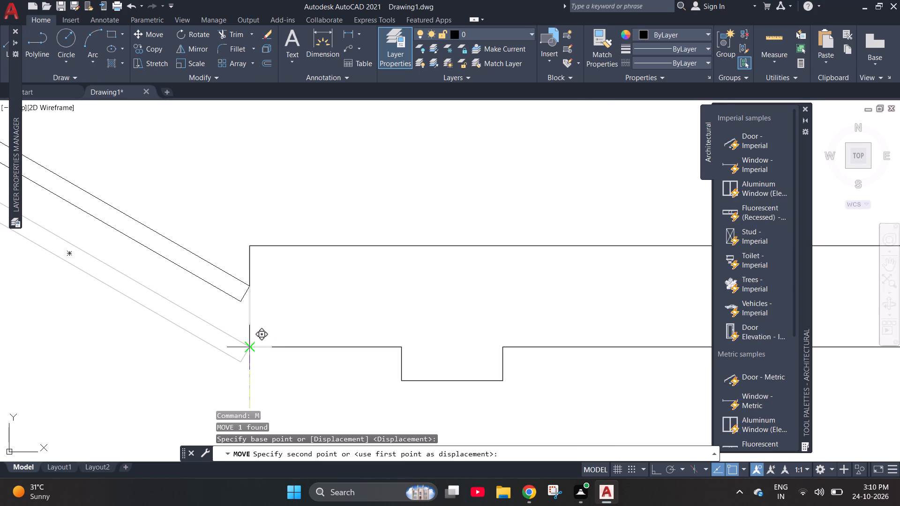
pyautogui.click(250, 348)
# Align a door copy by its lower endpoints, hinge first, from the stub below the middle-right partition to the vertical partition's top-left corner, scaling it to fit.
pyautogui.scroll(-4, 348, 350)
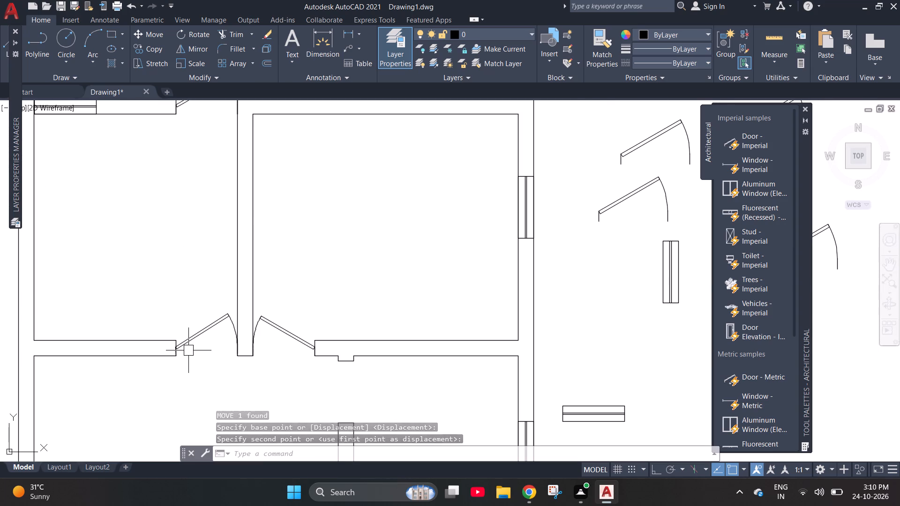
pyautogui.scroll(-3, 126, 335)
pyautogui.scroll(3, 230, 354)
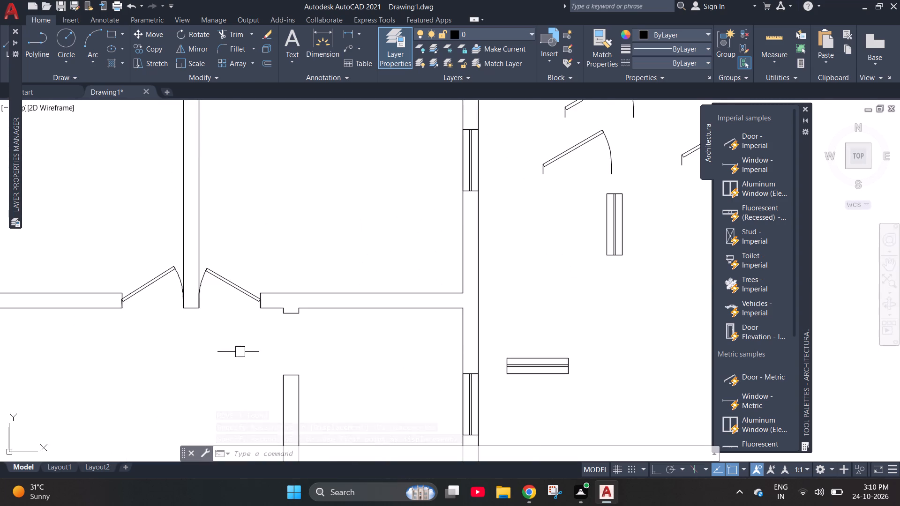
pyautogui.scroll(-1, 271, 344)
pyautogui.click(479, 216)
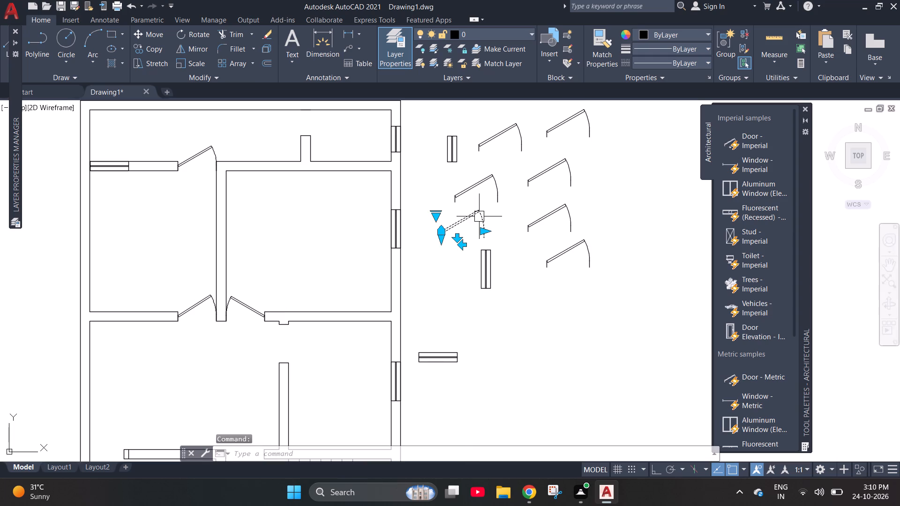
pyautogui.write('al')
pyautogui.press('Return')
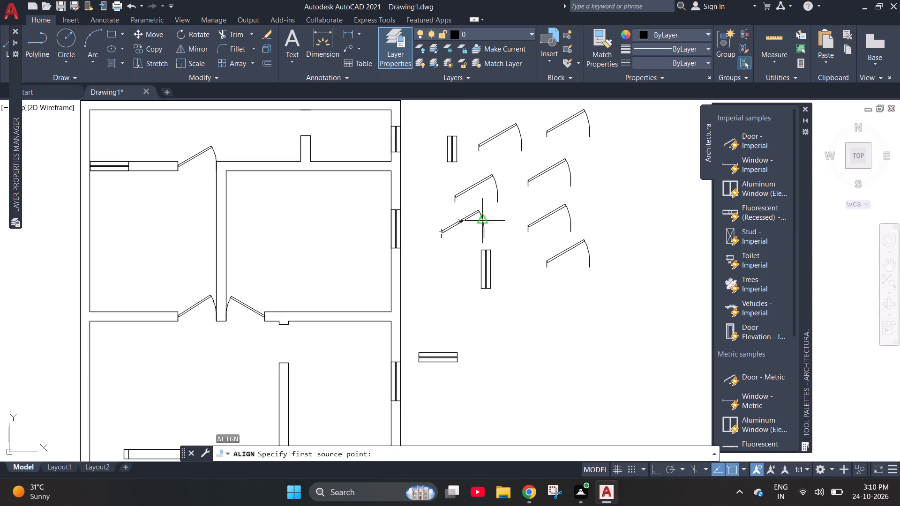
pyautogui.click(441, 239)
pyautogui.click(280, 327)
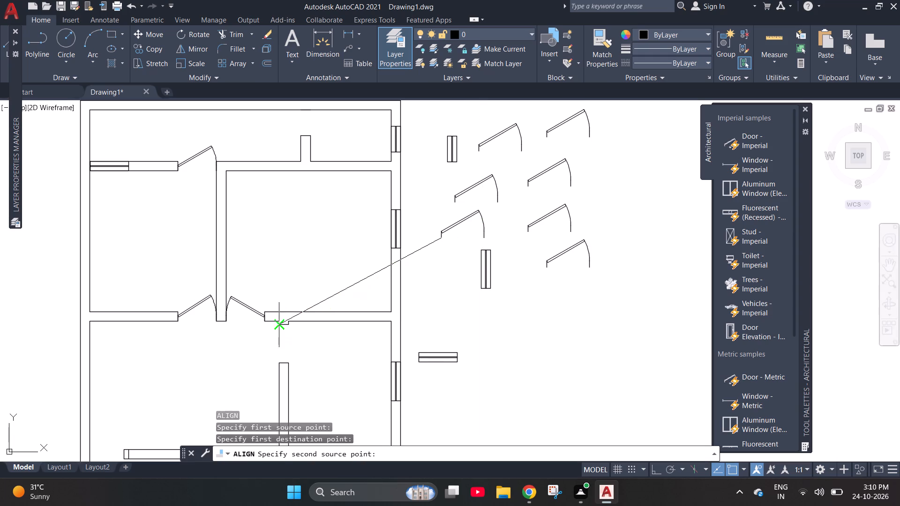
pyautogui.click(485, 239)
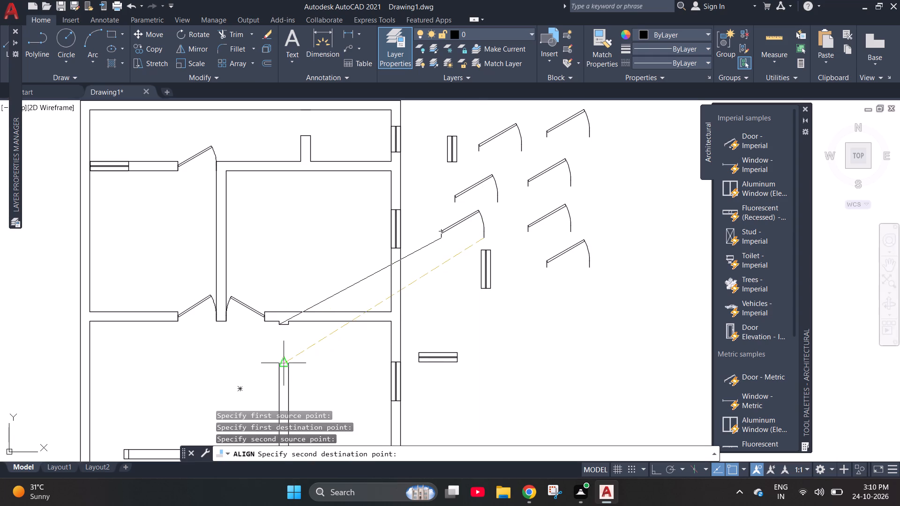
pyautogui.click(277, 365)
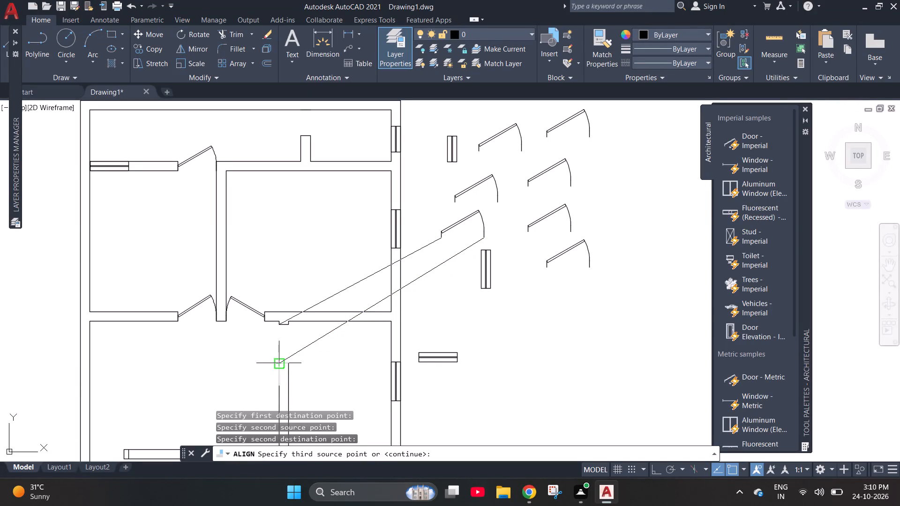
pyautogui.press('space')
pyautogui.write('y')
pyautogui.press('Return')
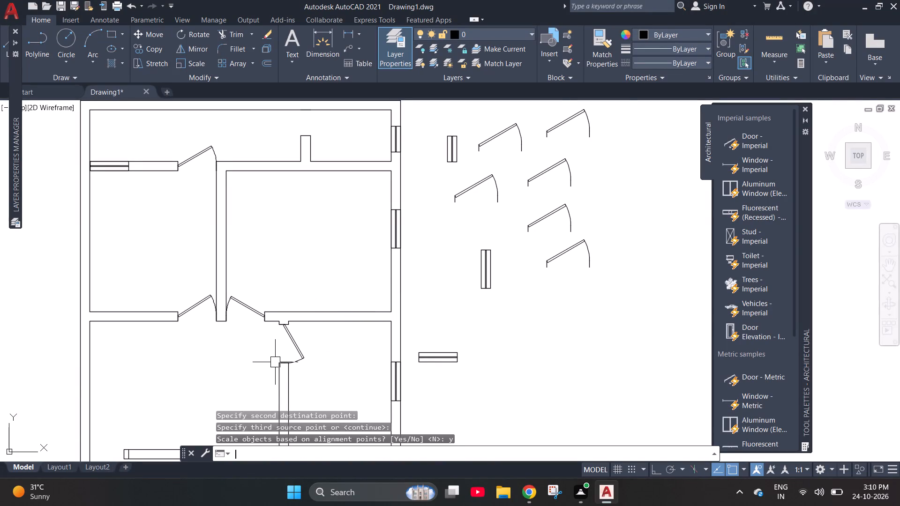
# Align another door copy, hinge first, from the inner lower corner of the small room's upper wall end to the lower stub's inner top corner, scaling it to fit.
pyautogui.scroll(3, 275, 362)
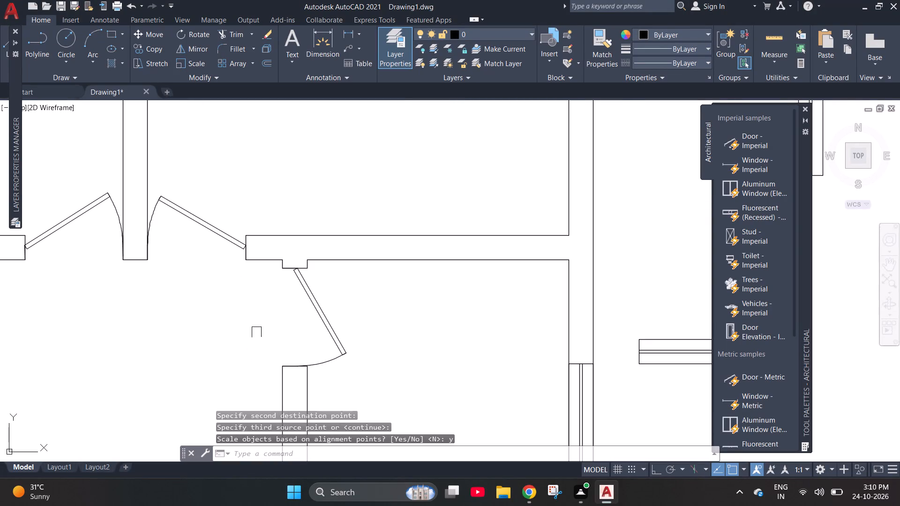
pyautogui.scroll(-3, 262, 328)
pyautogui.scroll(-1, 300, 306)
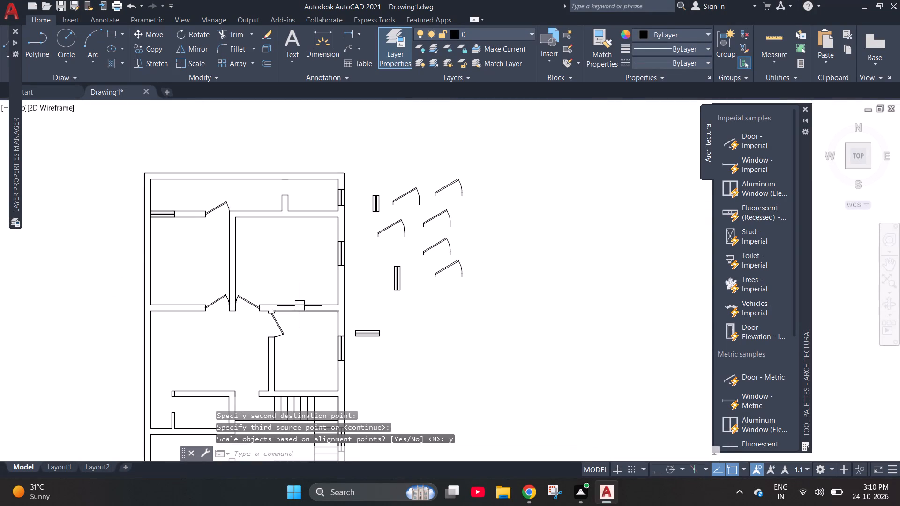
pyautogui.scroll(3, 223, 373)
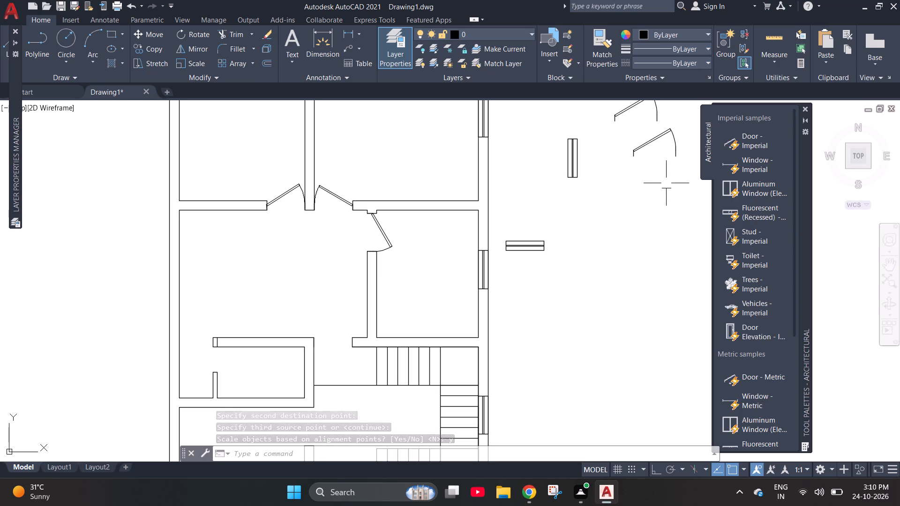
pyautogui.click(652, 141)
pyautogui.write('al')
pyautogui.press('Return')
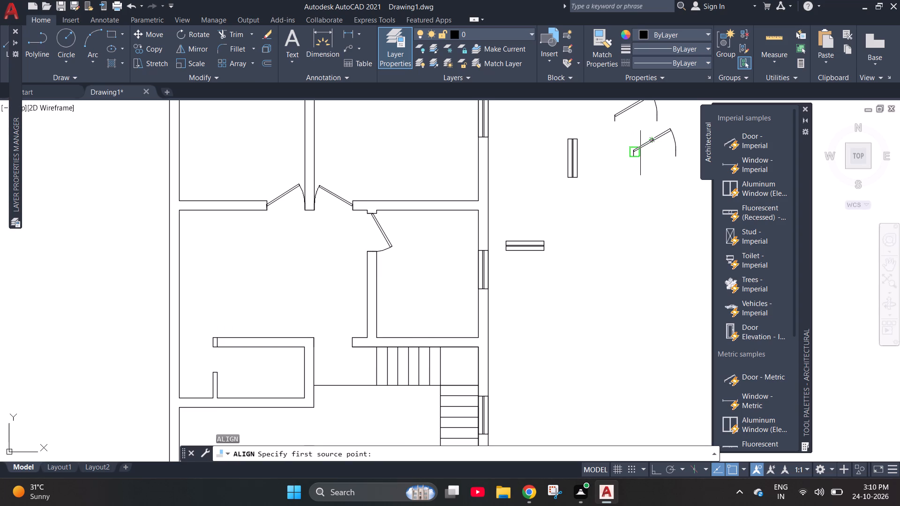
pyautogui.click(635, 159)
pyautogui.scroll(1, 213, 346)
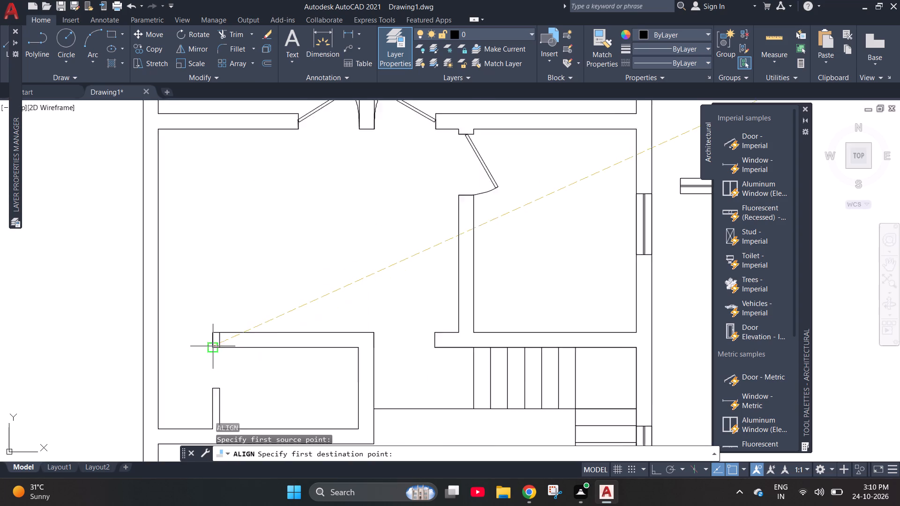
pyautogui.scroll(1, 213, 346)
pyautogui.click(224, 347)
pyautogui.scroll(-2, 198, 328)
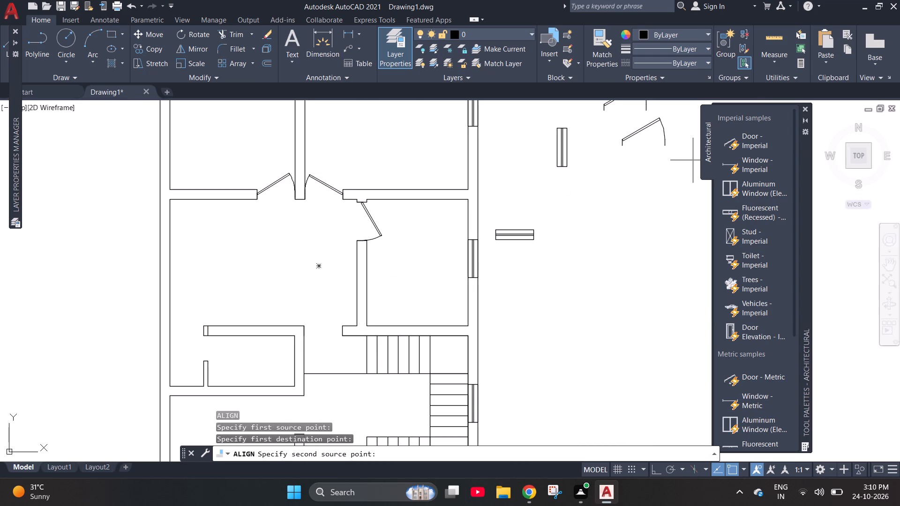
pyautogui.click(668, 146)
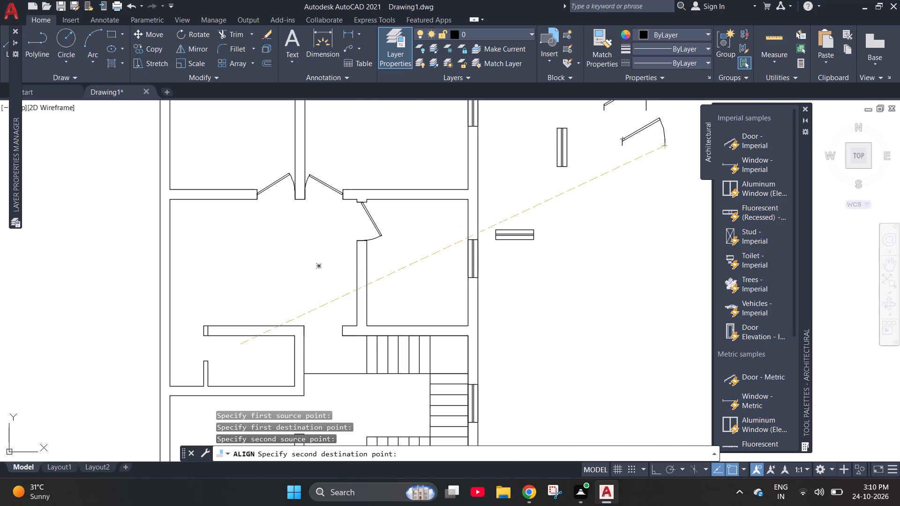
pyautogui.scroll(3, 207, 364)
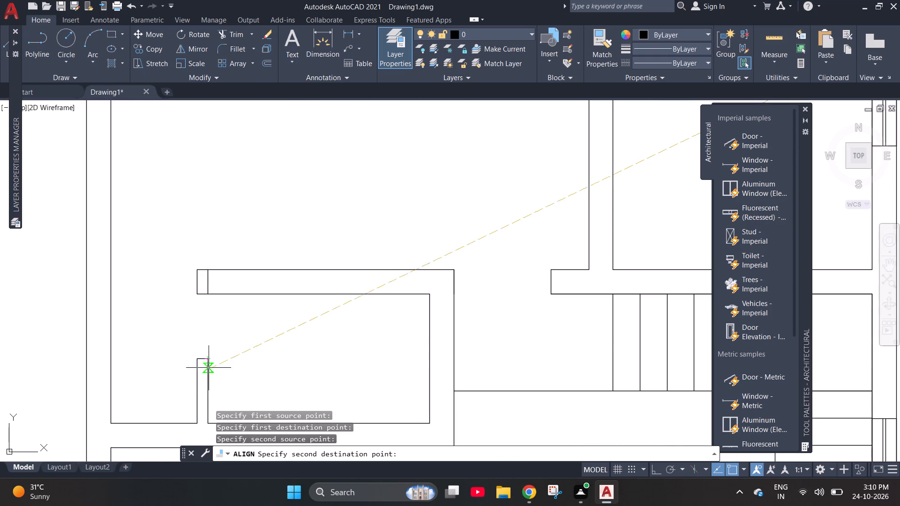
pyautogui.click(209, 361)
pyautogui.press('space')
pyautogui.write('y')
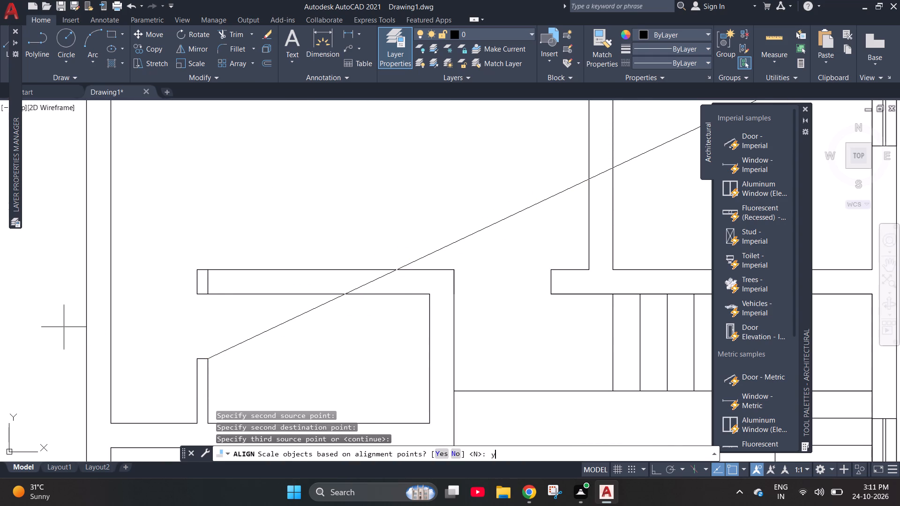
pyautogui.press('Return')
pyautogui.press('Escape')
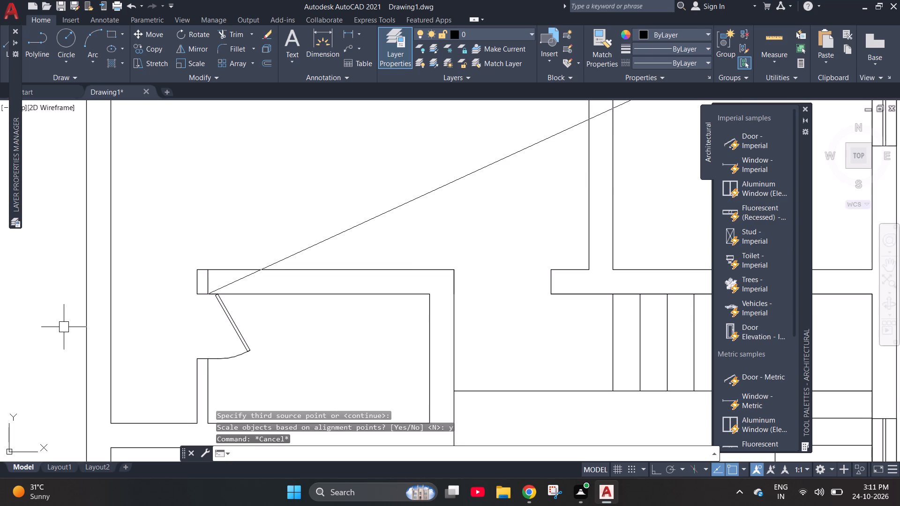
# Flip the swing of the small room's door so it opens outward, away from the room.
pyautogui.scroll(2, 151, 335)
pyautogui.scroll(-1, 151, 335)
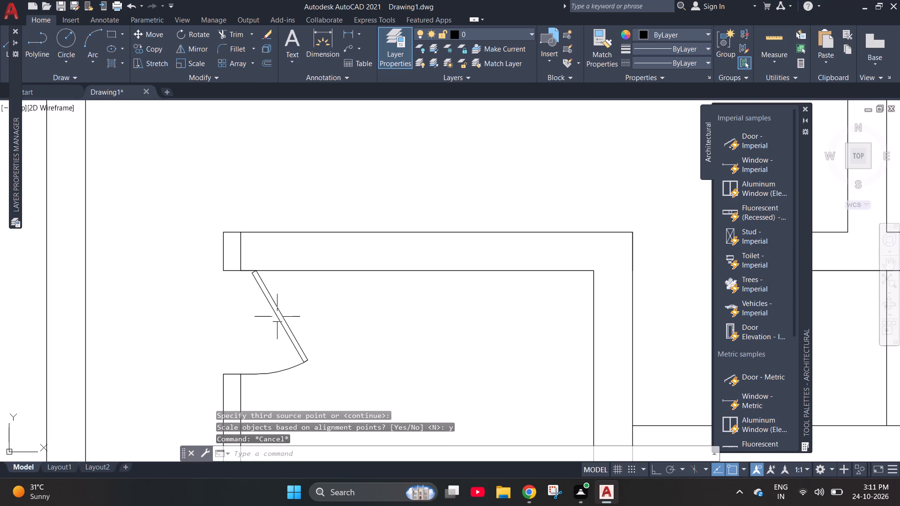
pyautogui.click(278, 317)
pyautogui.click(242, 312)
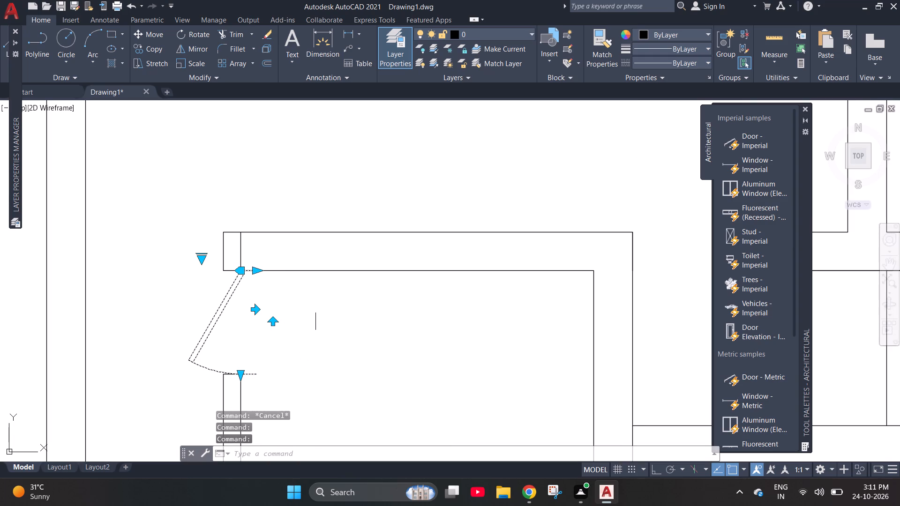
# Move the flipped door from its inner hinge endpoint to the inner lower corner of the small room's upper wall end.
pyautogui.press('m')
pyautogui.press('Return')
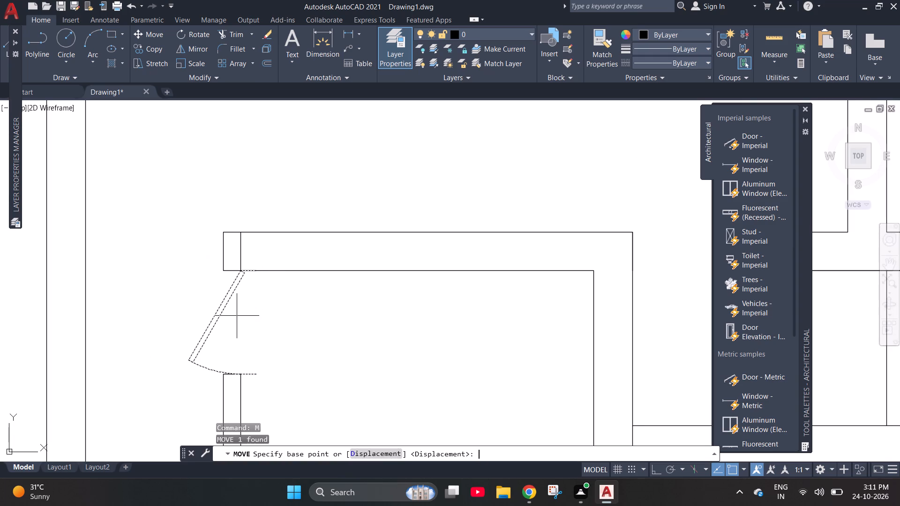
pyautogui.click(260, 274)
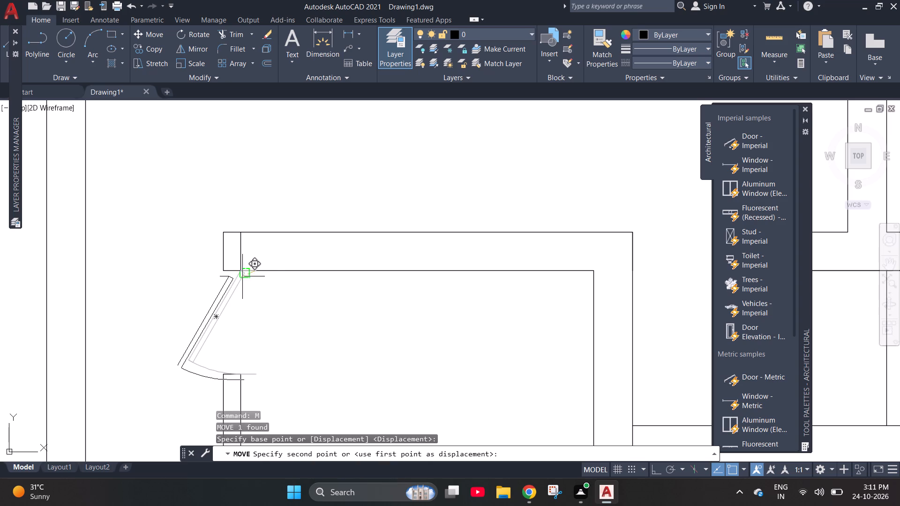
pyautogui.click(240, 273)
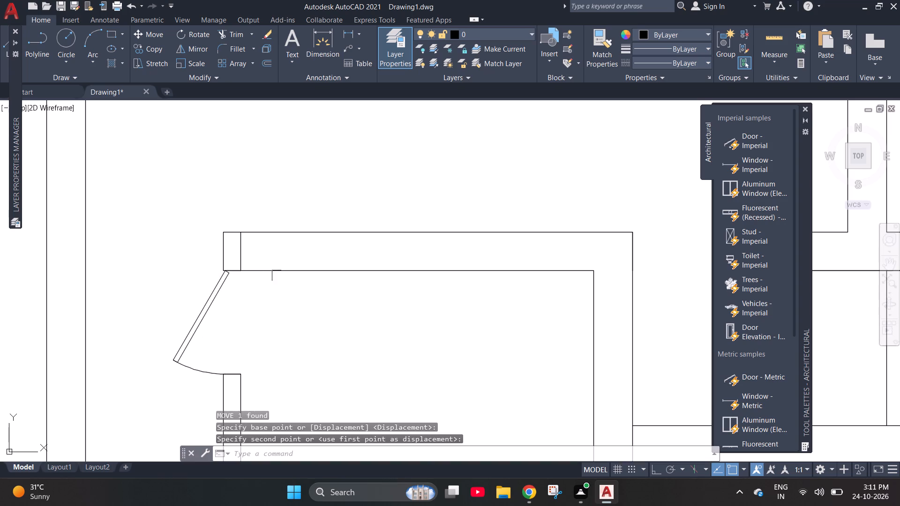
# Align a door copy, hinge first, from the small room's outer right wall to the lower corner of the partition end above the staircase, scaling it to fit.
pyautogui.scroll(-4, 382, 312)
pyautogui.scroll(1, 339, 301)
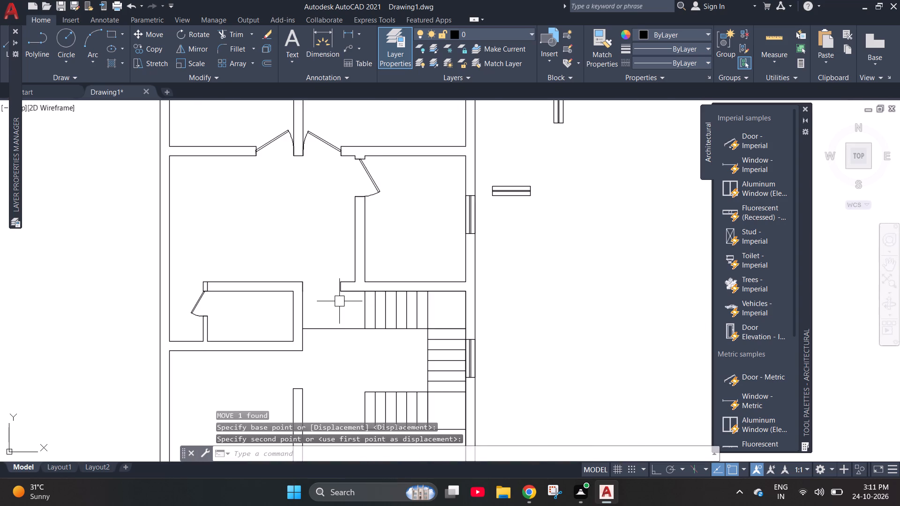
pyautogui.scroll(1, 339, 301)
pyautogui.scroll(-2, 310, 290)
pyautogui.click(498, 137)
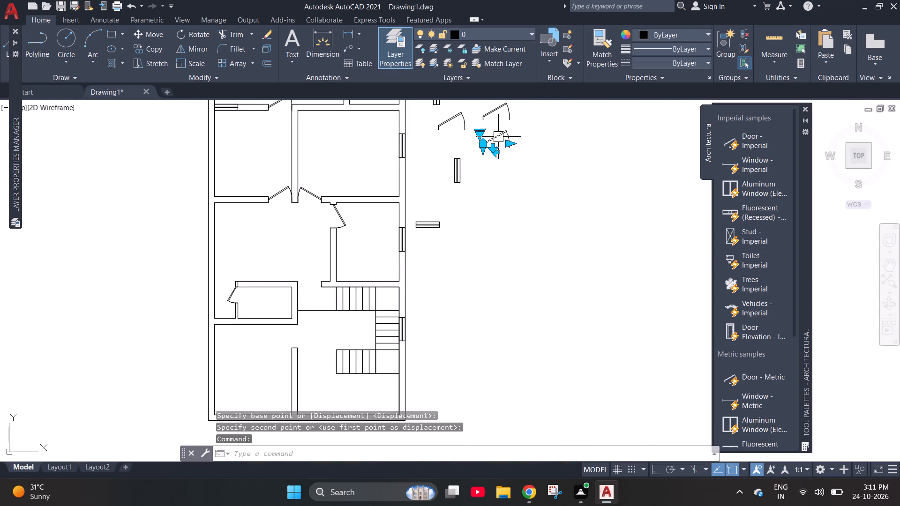
pyautogui.write('al')
pyautogui.press('Return')
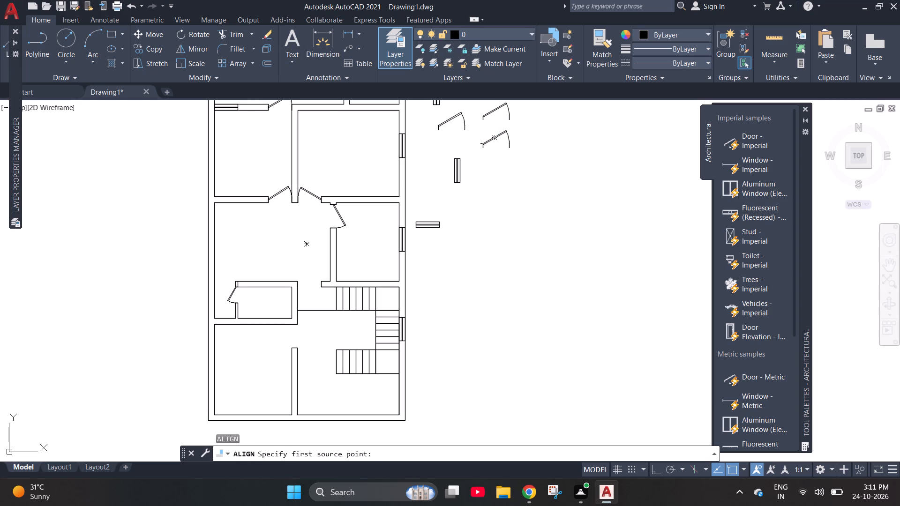
pyautogui.click(483, 151)
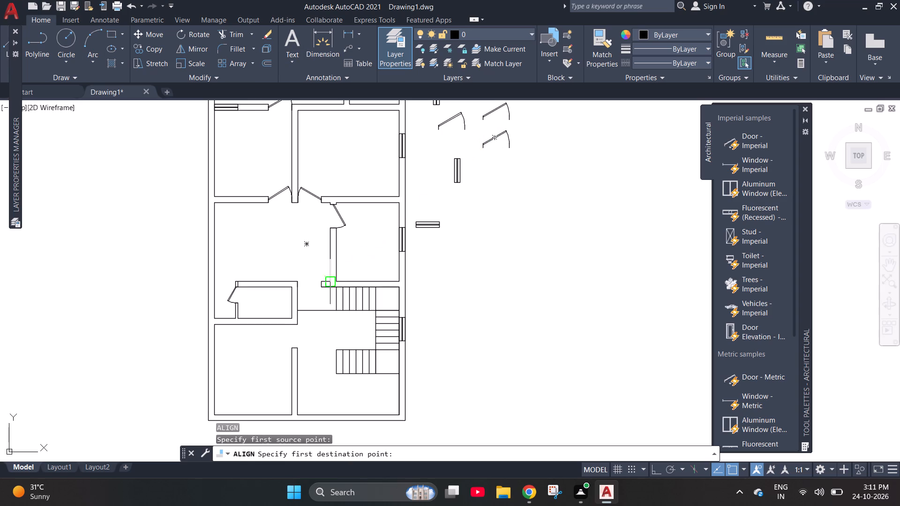
pyautogui.scroll(2, 301, 288)
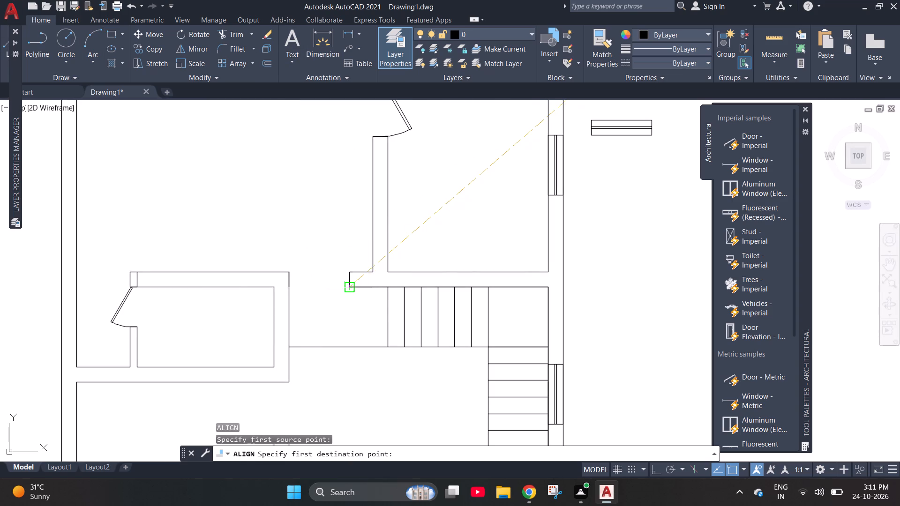
pyautogui.click(288, 287)
pyautogui.scroll(-2, 181, 276)
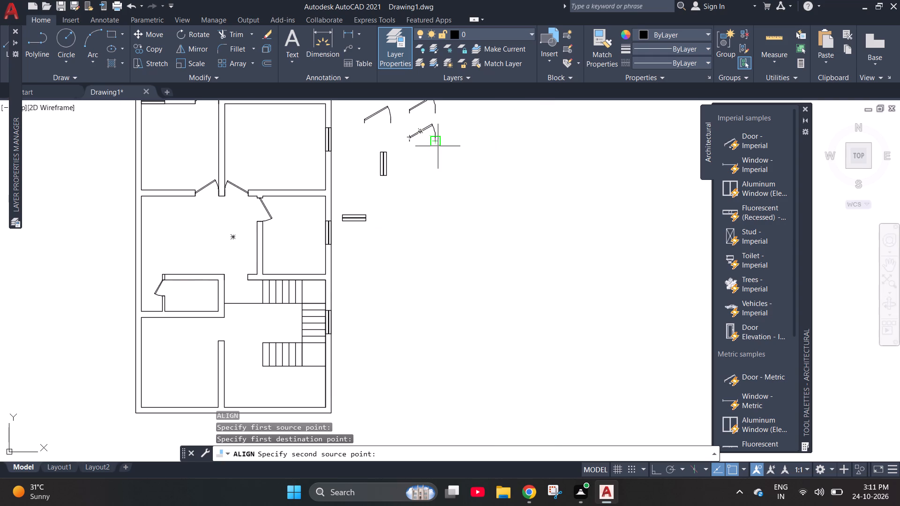
pyautogui.click(437, 144)
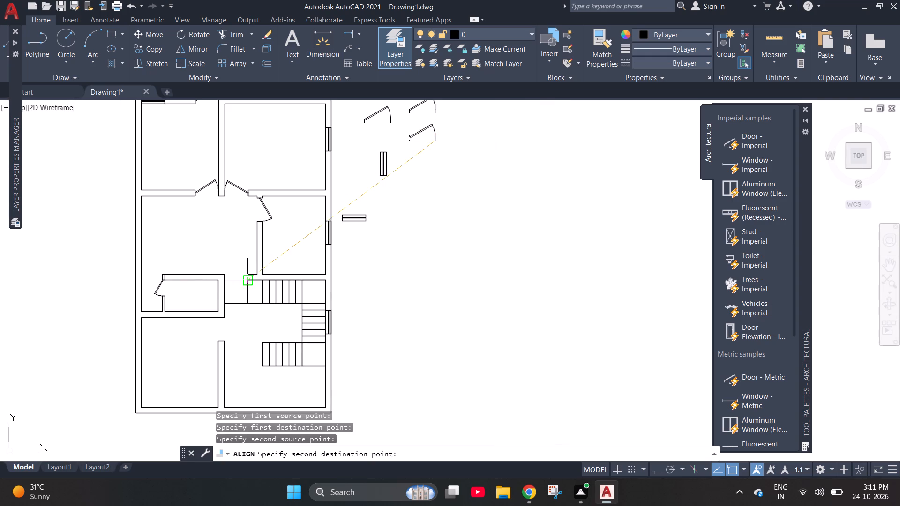
pyautogui.scroll(4, 243, 284)
pyautogui.click(257, 269)
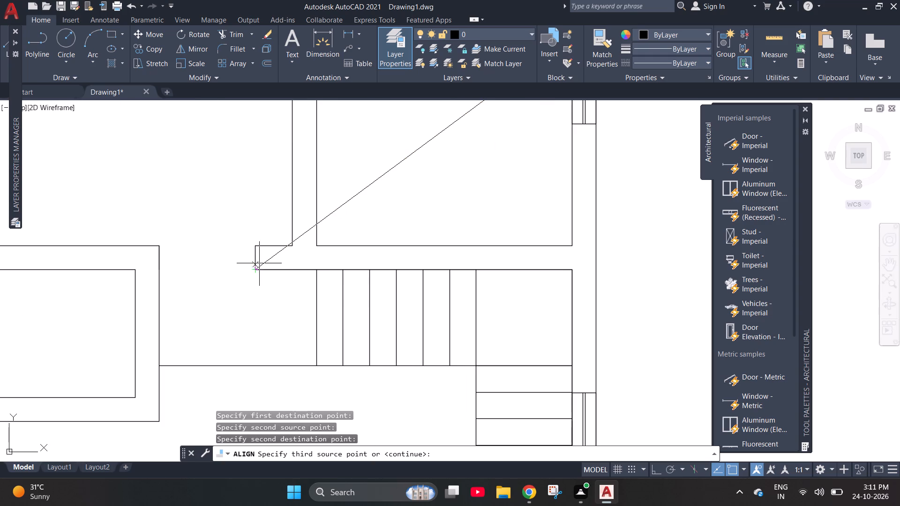
pyautogui.press('space')
pyautogui.write('y')
pyautogui.press('Return')
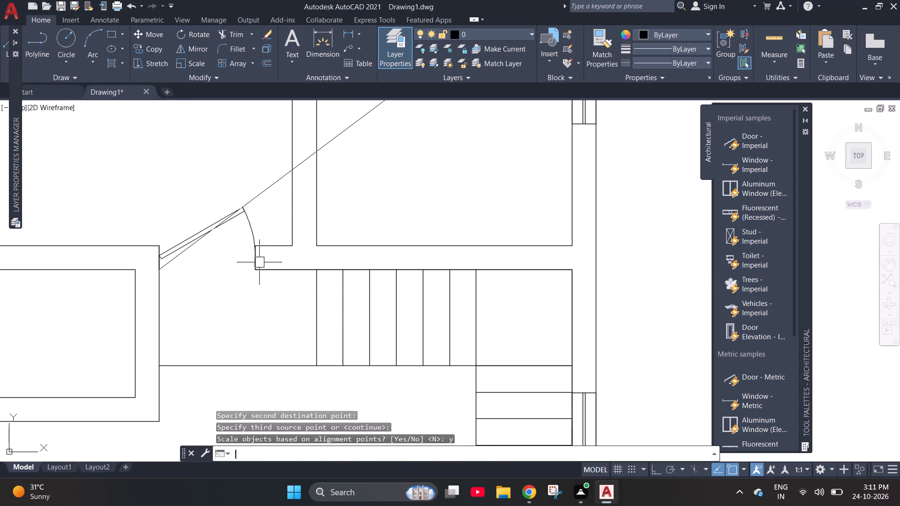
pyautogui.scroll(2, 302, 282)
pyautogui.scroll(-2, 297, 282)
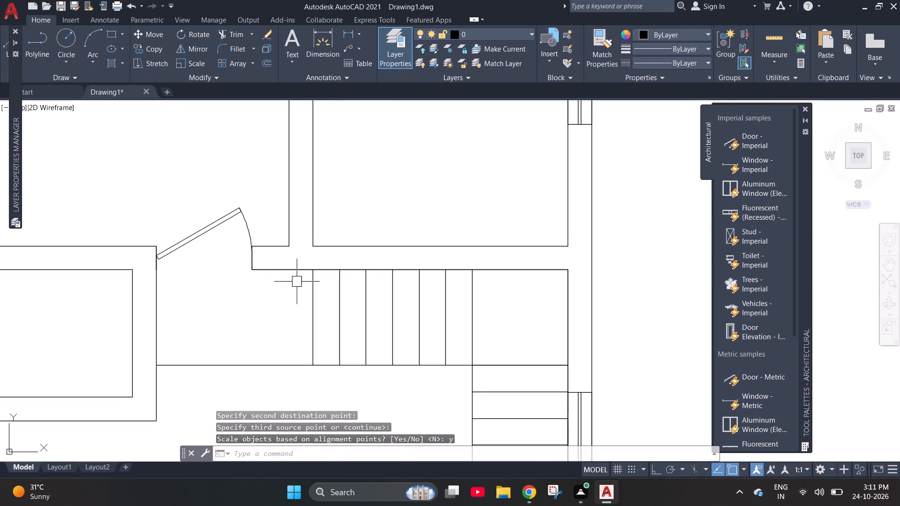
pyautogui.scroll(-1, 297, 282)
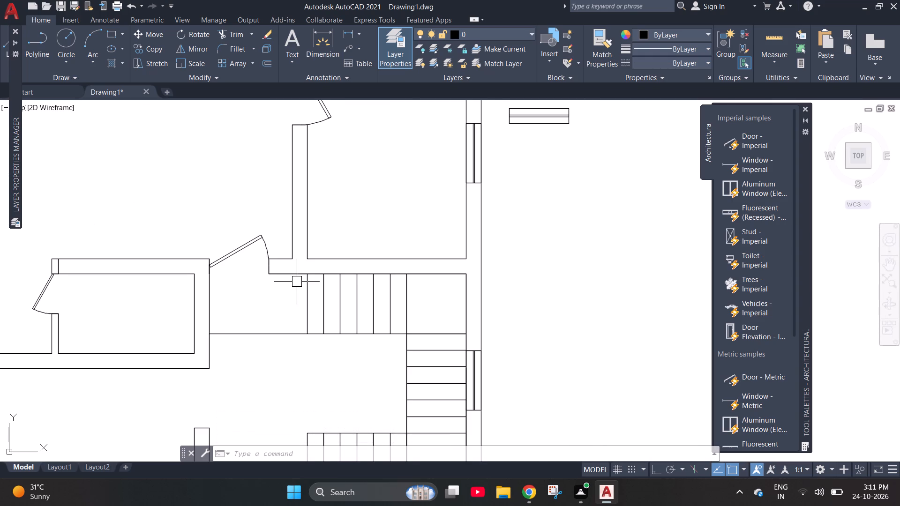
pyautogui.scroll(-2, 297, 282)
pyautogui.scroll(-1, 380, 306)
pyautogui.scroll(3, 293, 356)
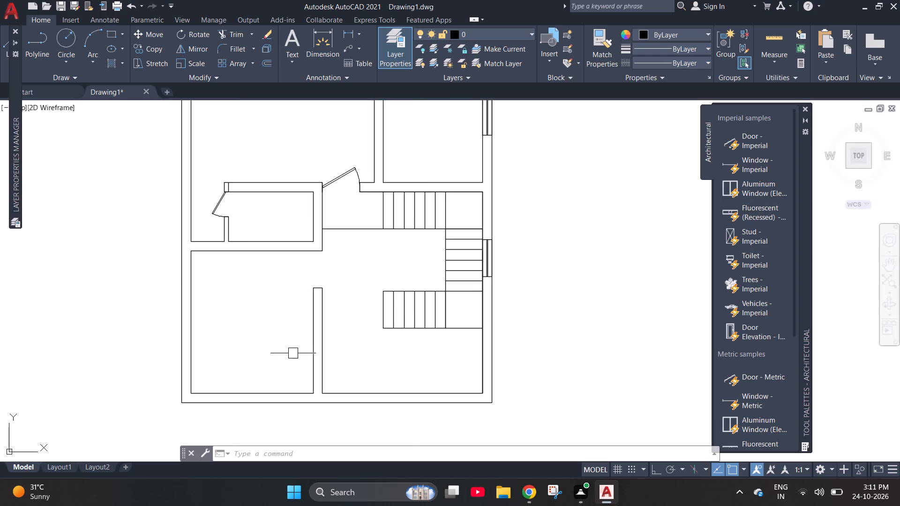
# Align a door copy, hinge first, from the wall corner below the small room to the lower partition's outer top corner, scaling it to fit.
pyautogui.scroll(-2, 293, 352)
pyautogui.click(424, 180)
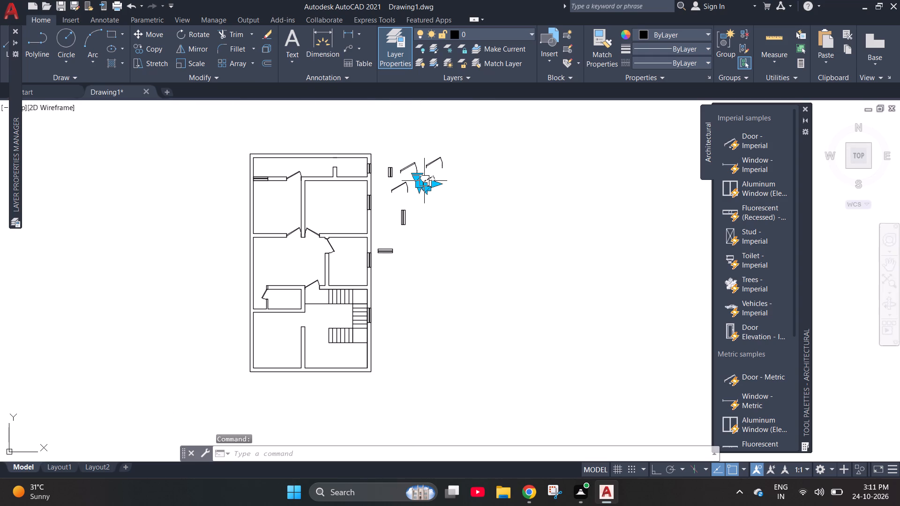
pyautogui.write('al')
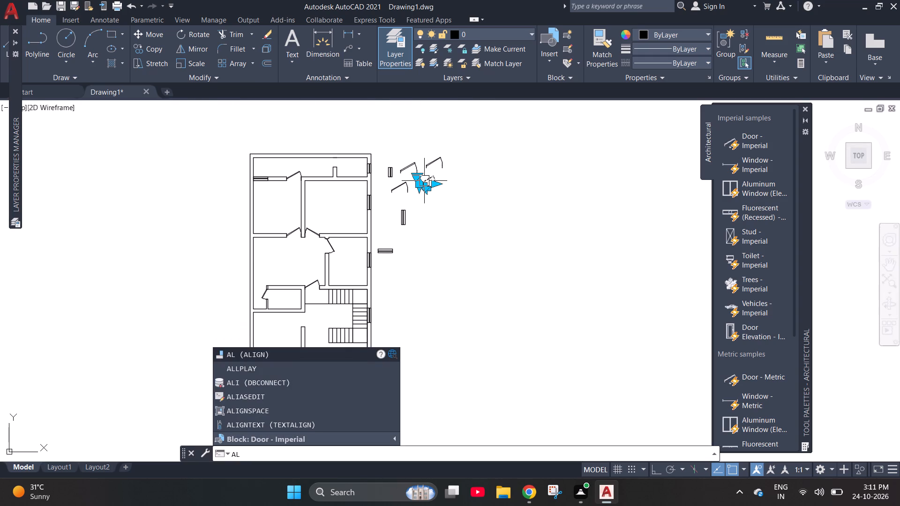
pyautogui.scroll(4, 424, 181)
pyautogui.press('space')
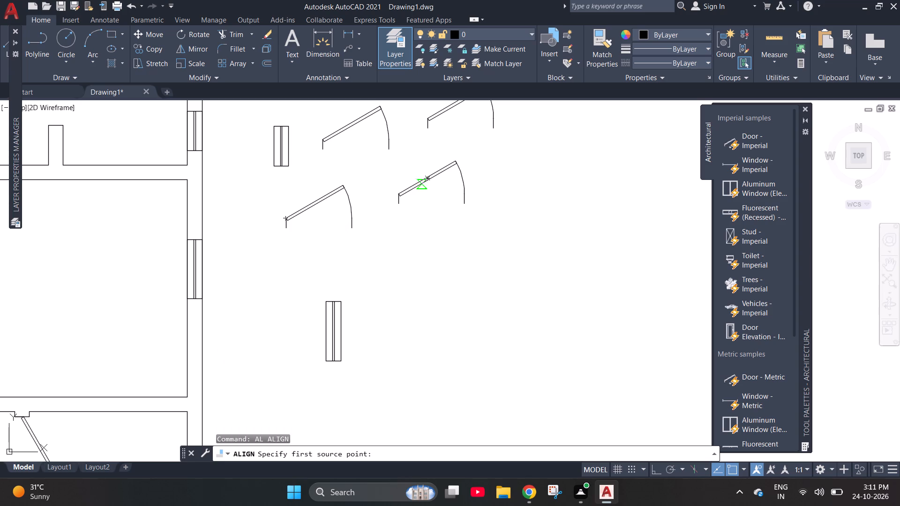
pyautogui.click(397, 208)
pyautogui.scroll(-3, 417, 259)
pyautogui.scroll(3, 305, 406)
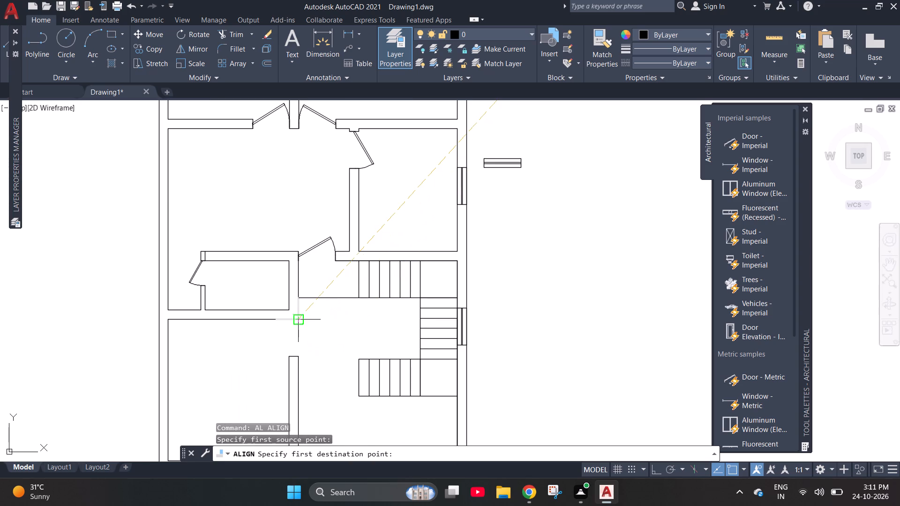
pyautogui.click(299, 321)
pyautogui.scroll(-2, 171, 348)
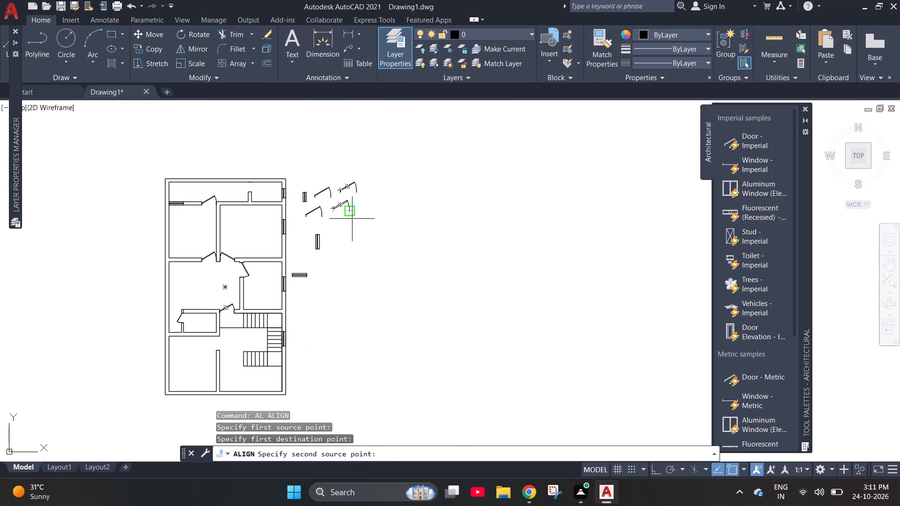
pyautogui.scroll(3, 349, 216)
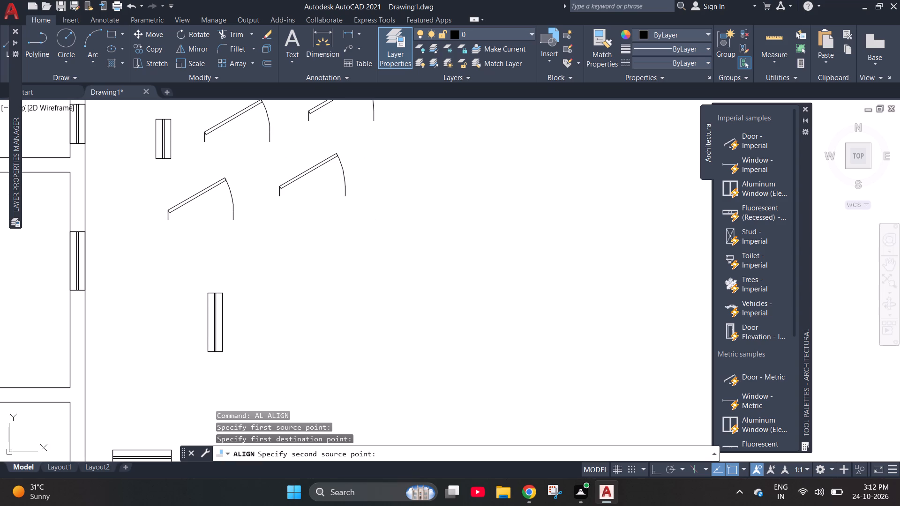
pyautogui.click(346, 199)
pyautogui.scroll(-4, 351, 202)
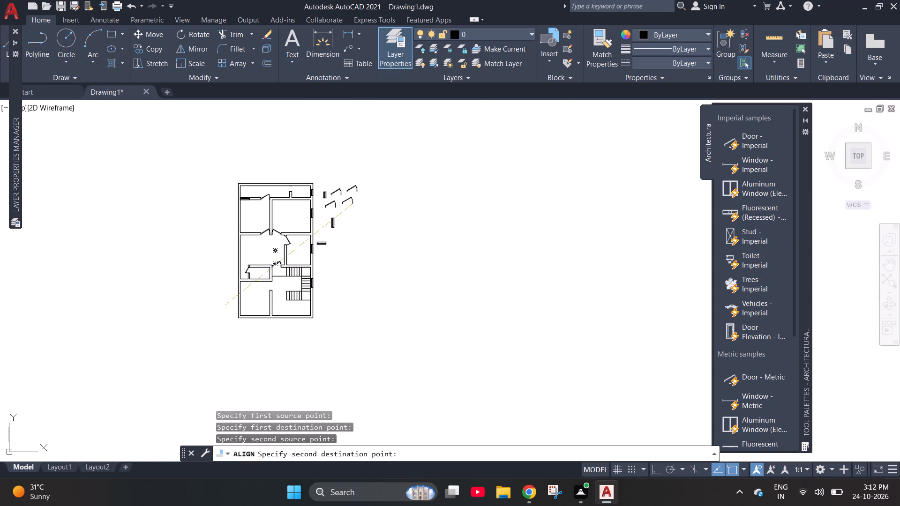
pyautogui.scroll(4, 225, 307)
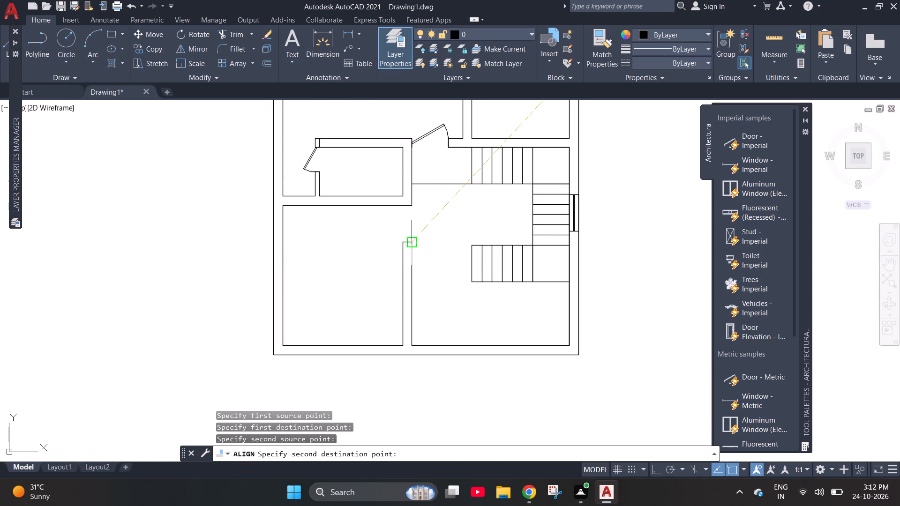
pyautogui.click(411, 243)
pyautogui.press('space')
pyautogui.write('y')
pyautogui.press('Return')
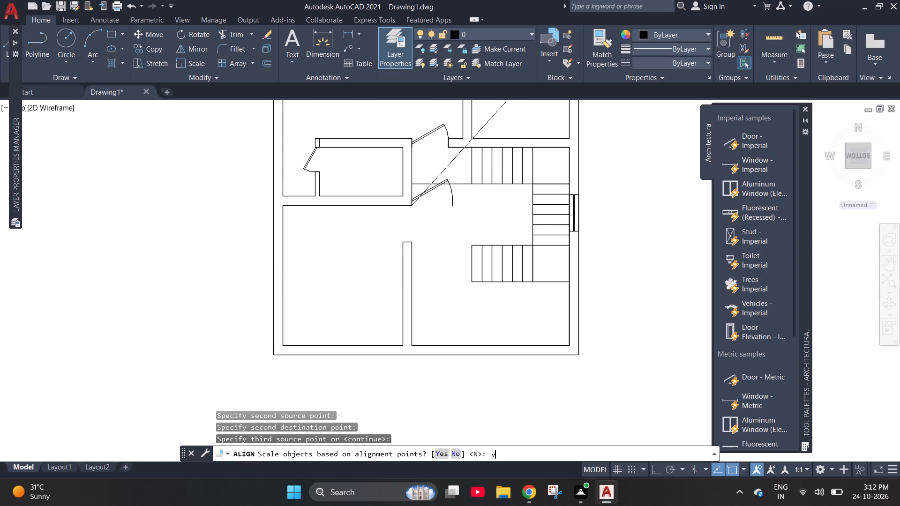
# Move the lower room's door inward into the wall thickness so its outer hinge corner meets the wall corner.
pyautogui.scroll(2, 376, 193)
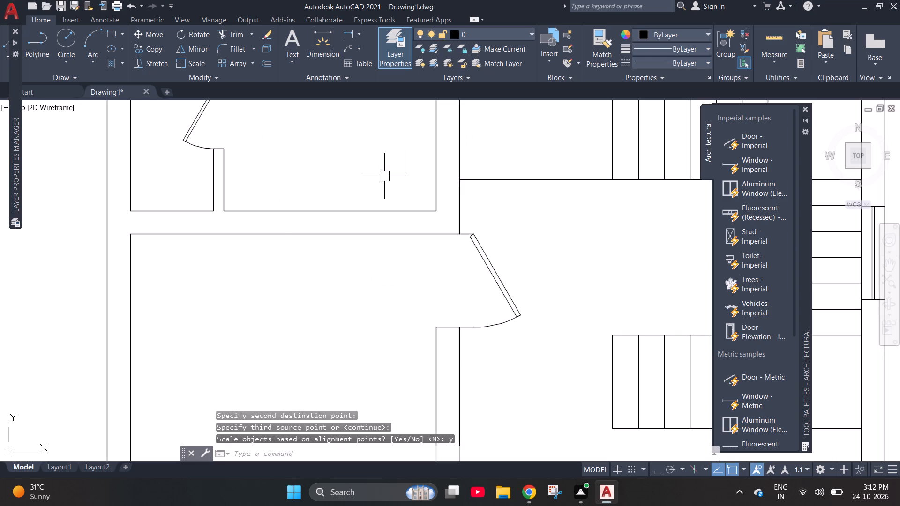
pyautogui.click(496, 268)
pyautogui.press('m')
pyautogui.press('Return')
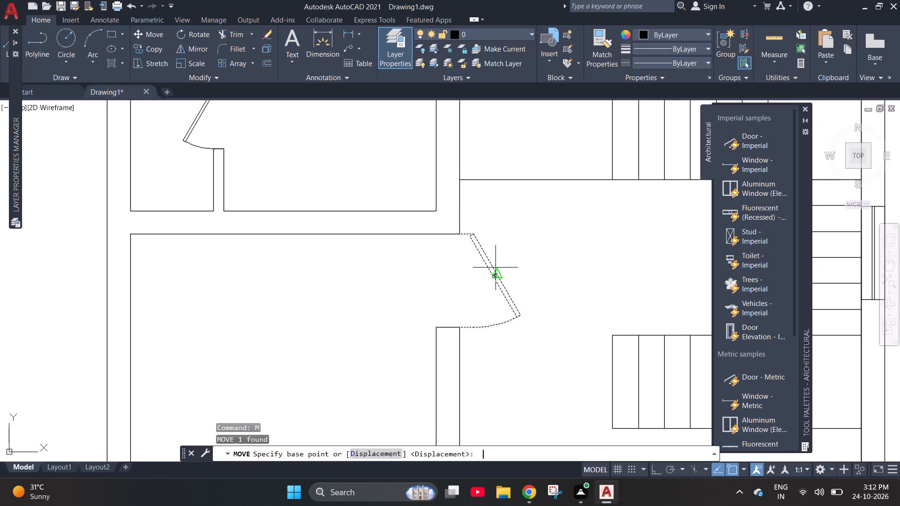
pyautogui.scroll(4, 441, 238)
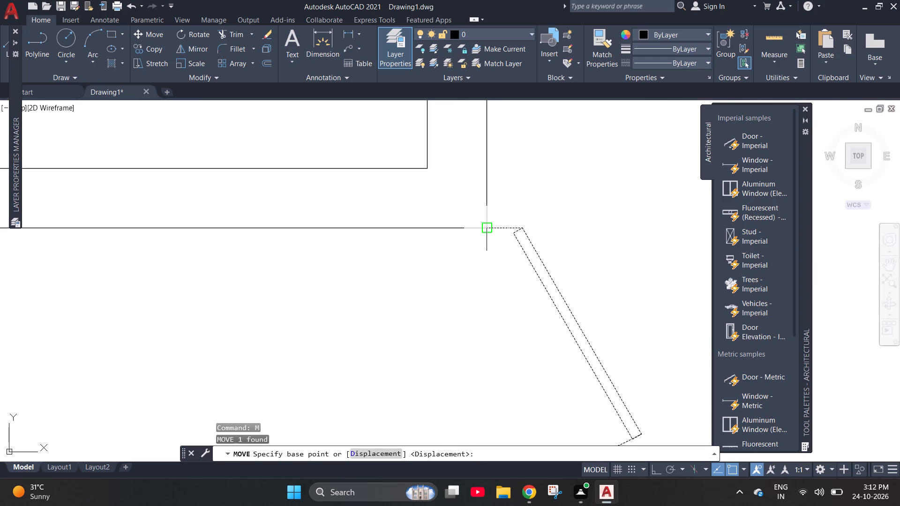
pyautogui.click(487, 225)
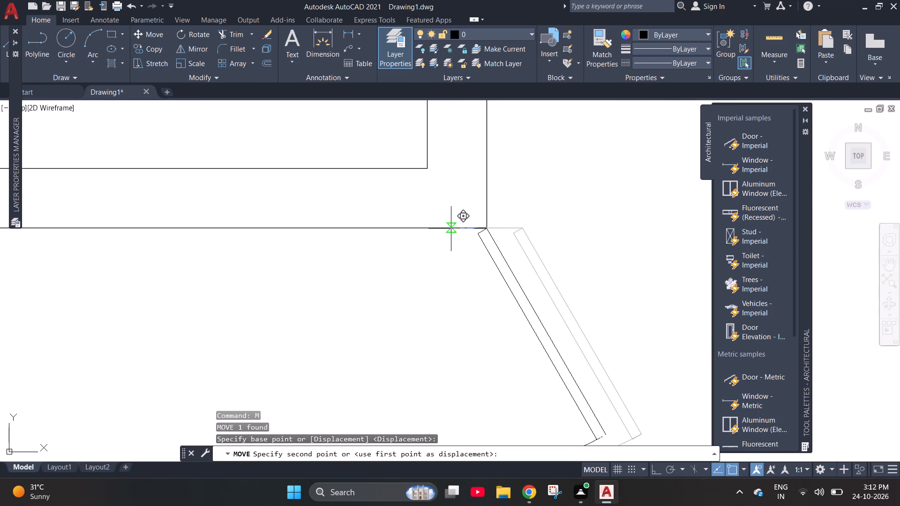
pyautogui.click(451, 229)
pyautogui.scroll(-2, 405, 313)
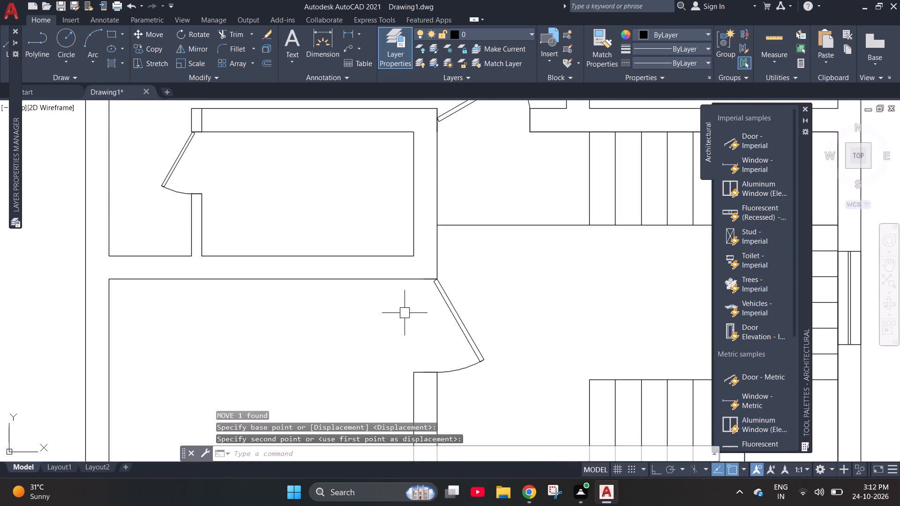
pyautogui.scroll(-3, 405, 313)
pyautogui.press('Escape')
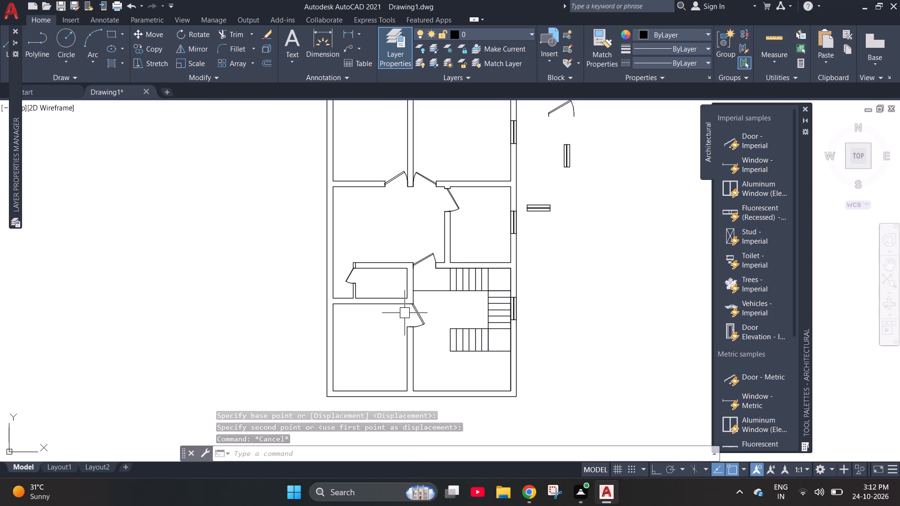
# Switch the hinge sides of the two facing doors beside the central partition so both hang from that partition.
pyautogui.scroll(-1, 371, 309)
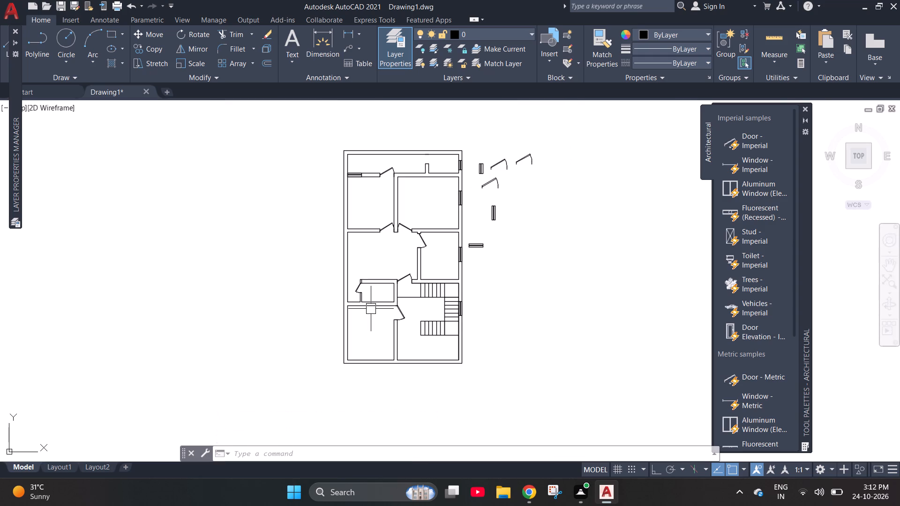
pyautogui.scroll(3, 387, 219)
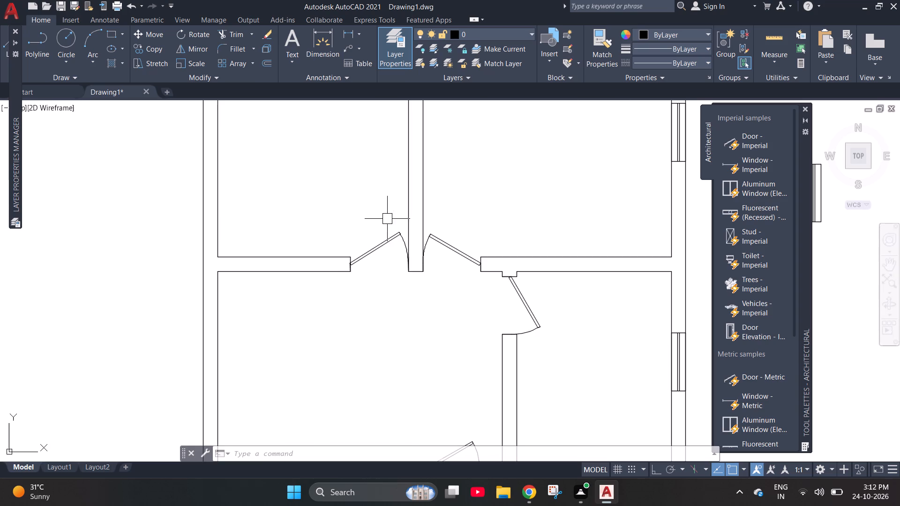
pyautogui.click(385, 246)
pyautogui.click(375, 275)
pyautogui.click(377, 280)
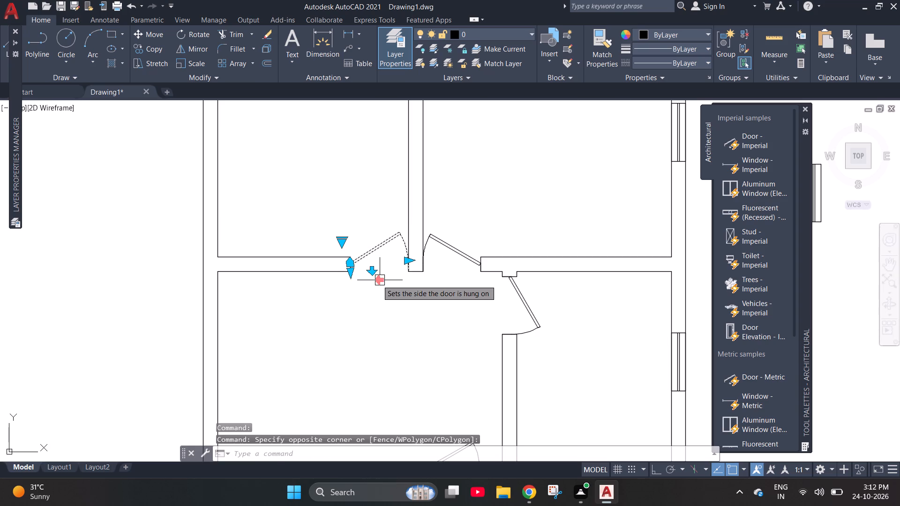
pyautogui.click(377, 280)
pyautogui.click(373, 283)
pyautogui.click(383, 281)
pyautogui.click(381, 282)
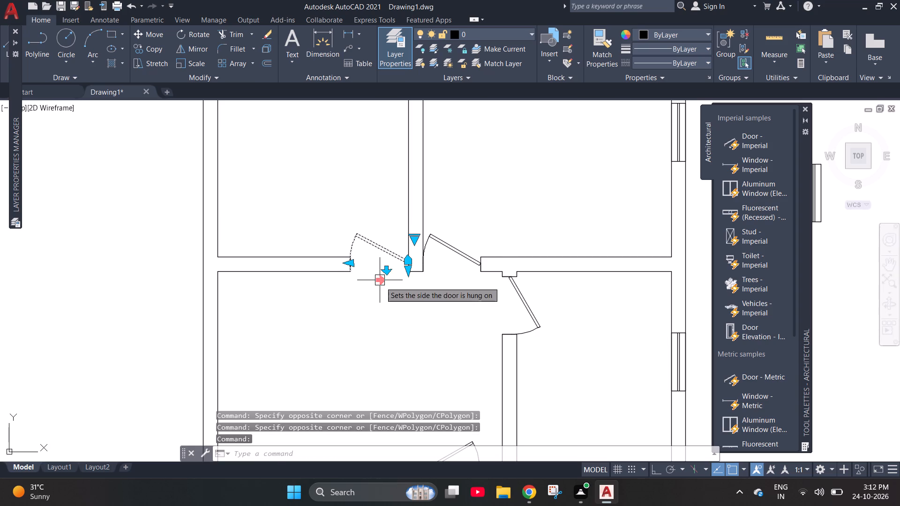
pyautogui.click(466, 255)
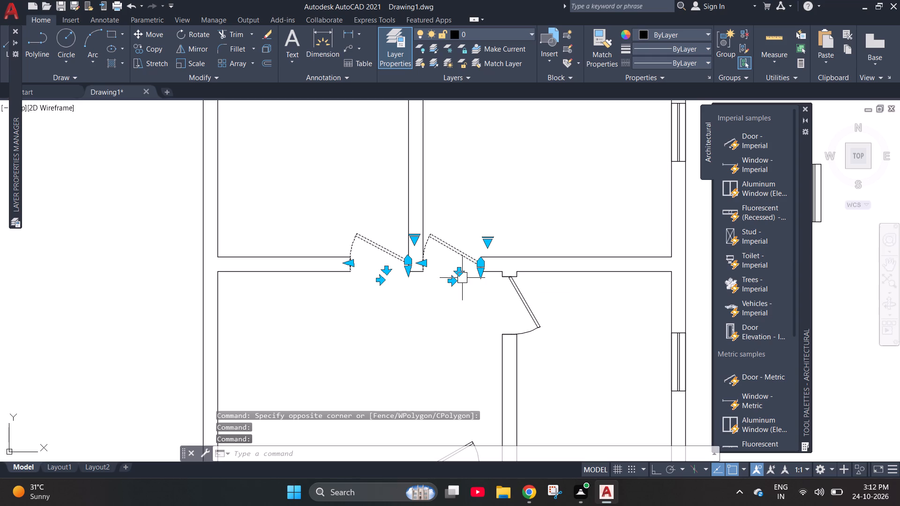
pyautogui.click(453, 283)
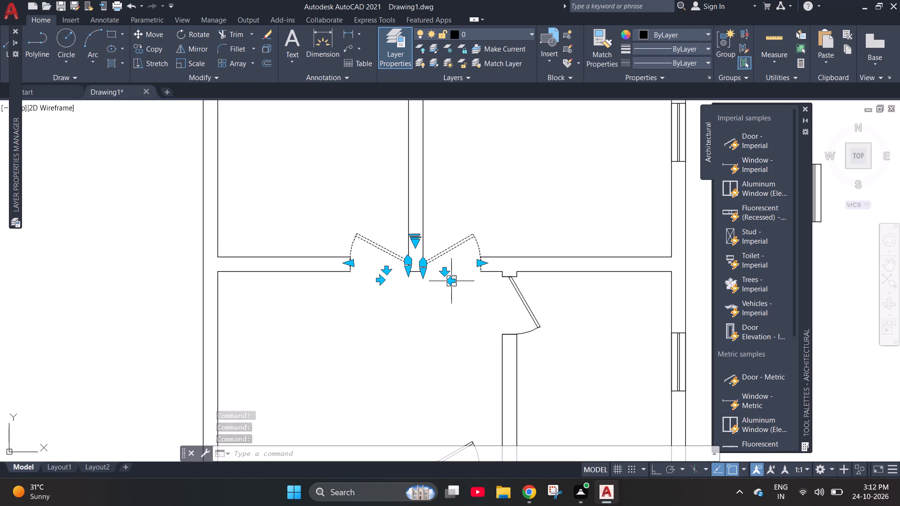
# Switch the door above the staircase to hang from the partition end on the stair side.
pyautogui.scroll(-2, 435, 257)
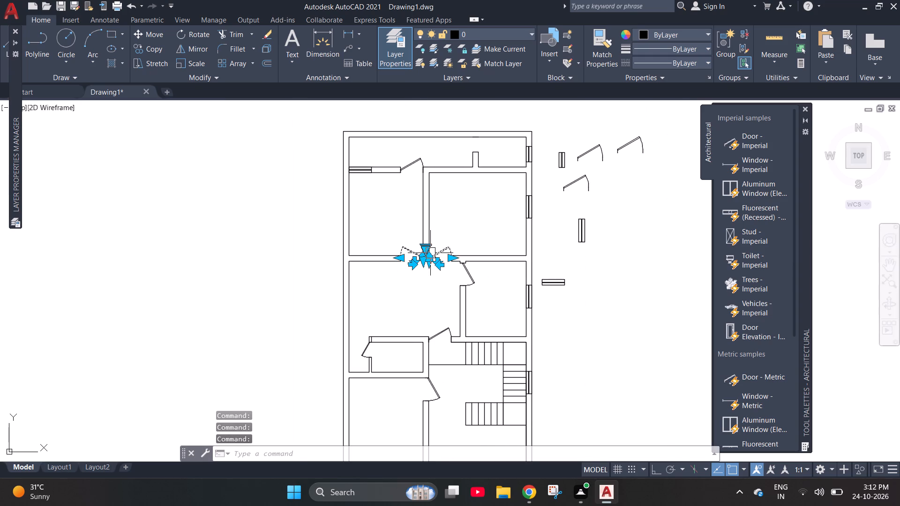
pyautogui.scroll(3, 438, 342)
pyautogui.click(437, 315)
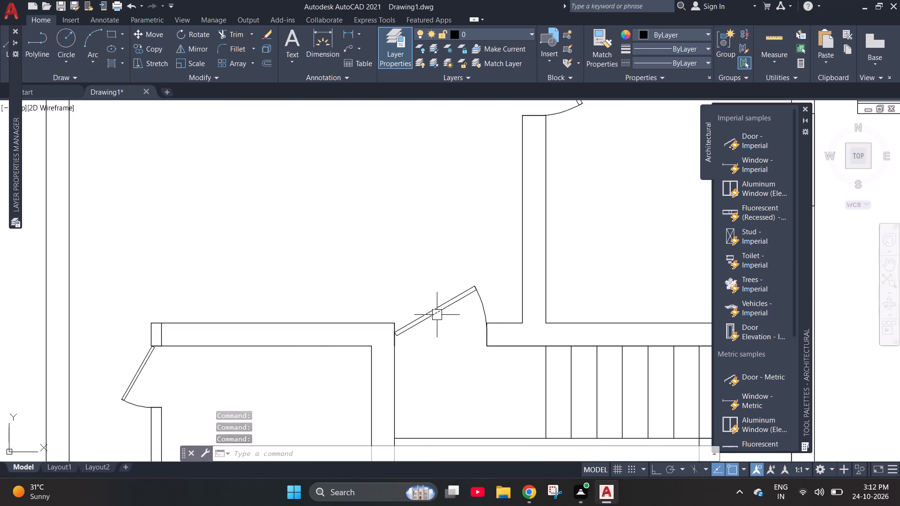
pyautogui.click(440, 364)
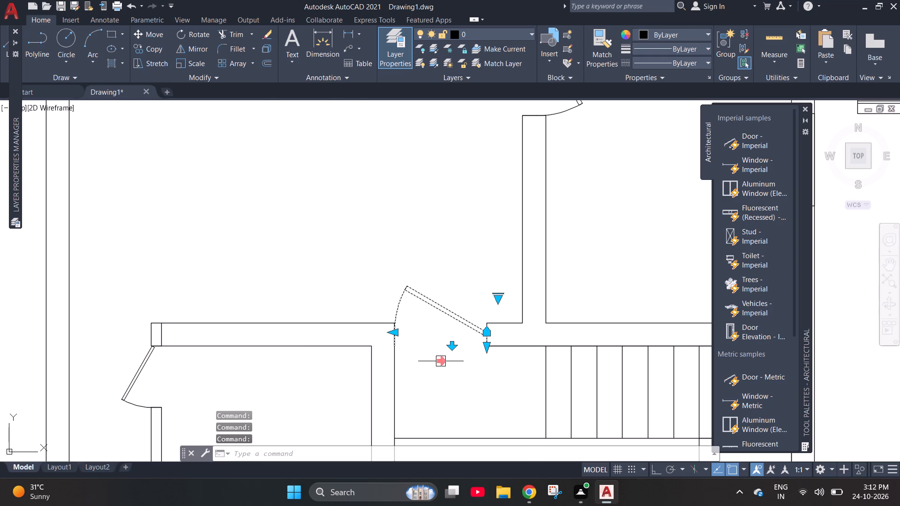
# Flip the swing of the small room's door so it opens into the room.
pyautogui.scroll(-1, 254, 292)
pyautogui.click(176, 348)
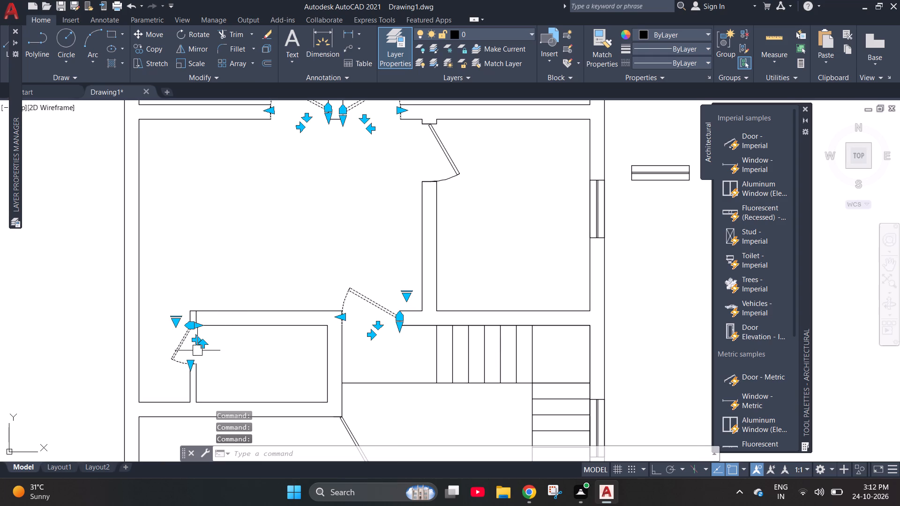
pyautogui.click(196, 341)
# Flip the swing of the lower room's door so it opens into that room, away from the staircase.
pyautogui.scroll(-2, 259, 323)
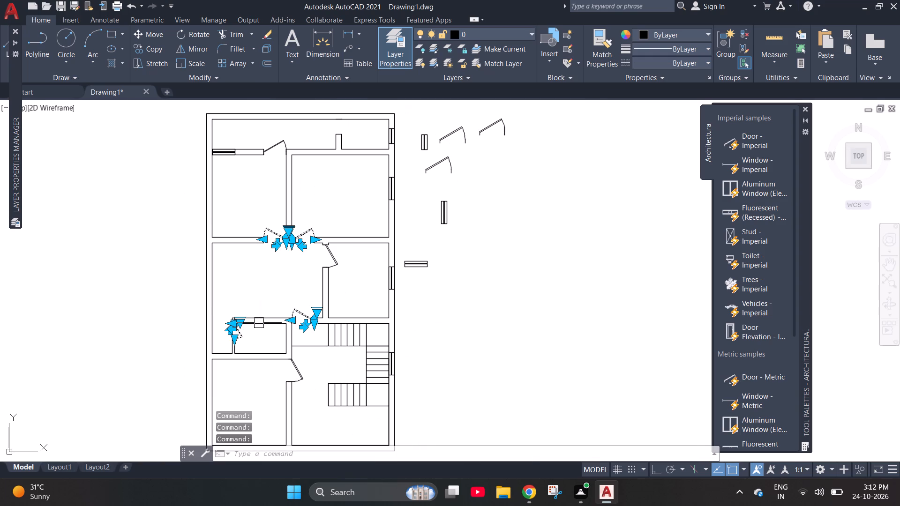
pyautogui.scroll(3, 296, 376)
pyautogui.click(296, 372)
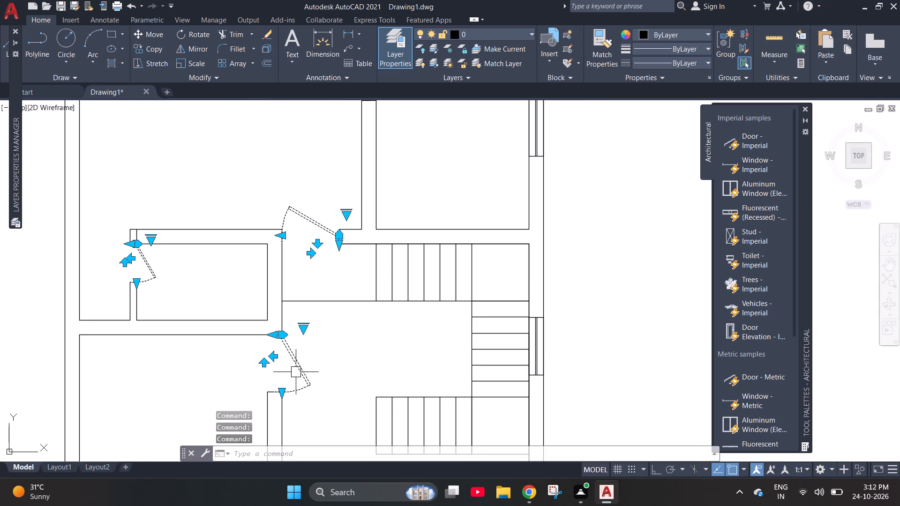
pyautogui.click(276, 357)
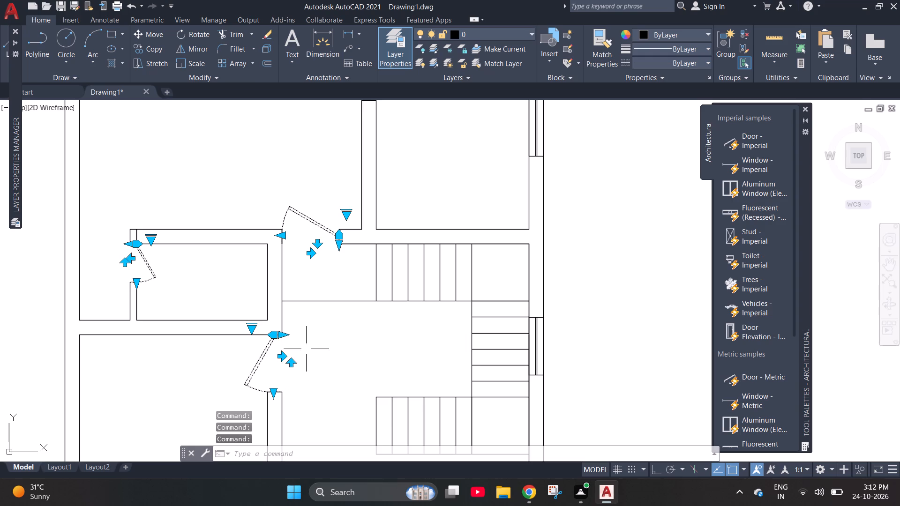
# Flip the door above the staircase to open toward the staircase area, hung from the small room's wall, and clear the selection.
pyautogui.scroll(-2, 325, 346)
pyautogui.scroll(3, 312, 293)
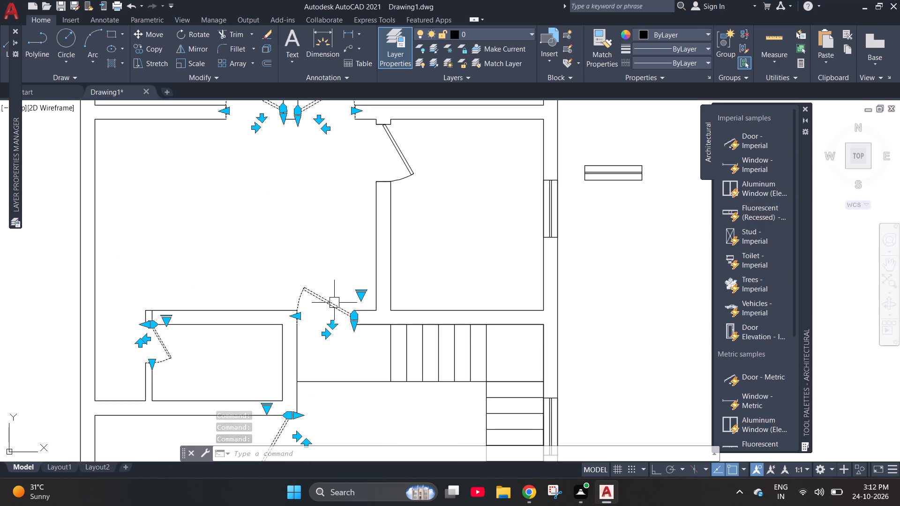
pyautogui.click(332, 324)
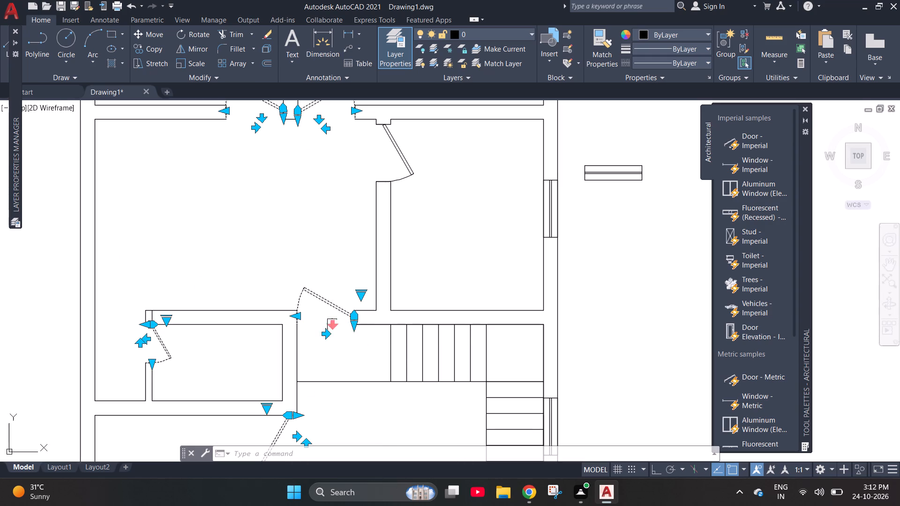
pyautogui.click(324, 306)
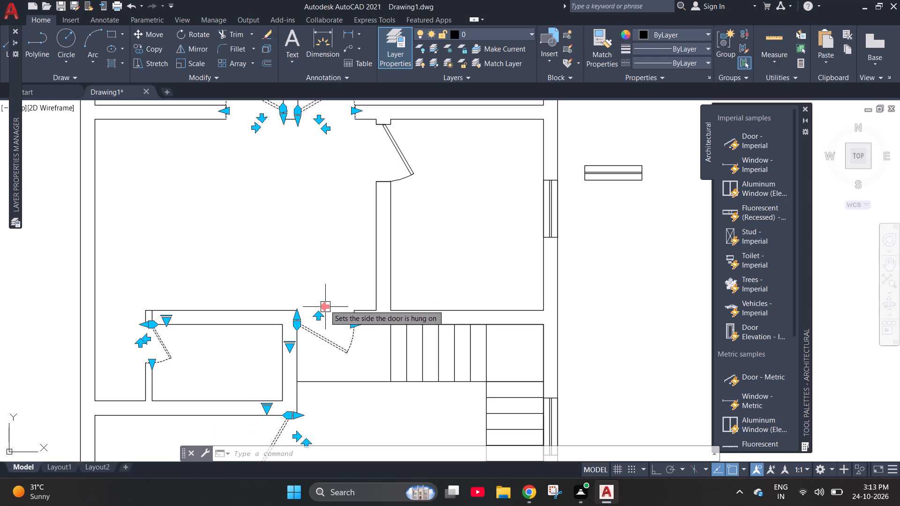
pyautogui.scroll(-3, 325, 305)
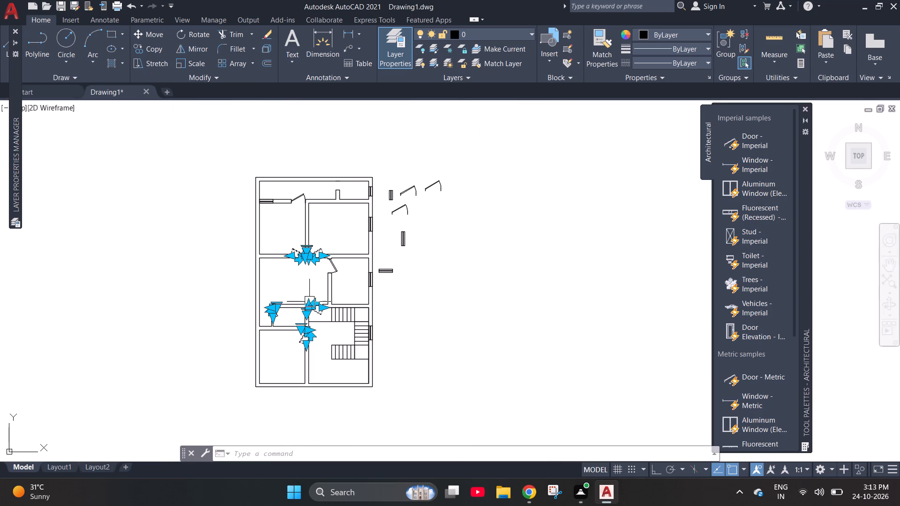
pyautogui.scroll(3, 346, 259)
pyautogui.press('Escape')
pyautogui.press('Escape')
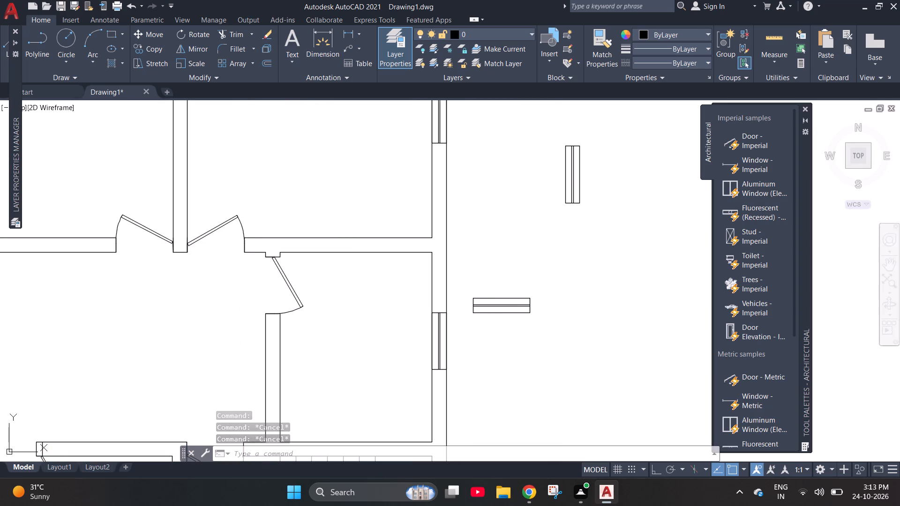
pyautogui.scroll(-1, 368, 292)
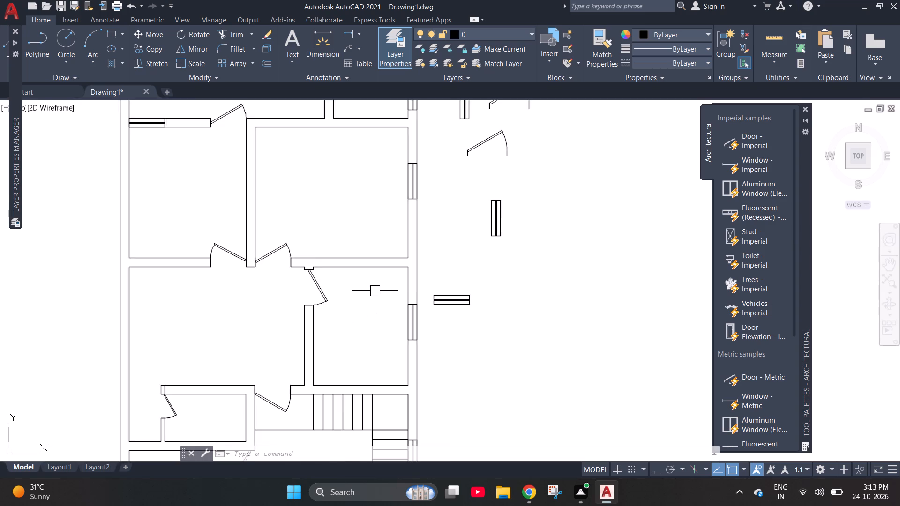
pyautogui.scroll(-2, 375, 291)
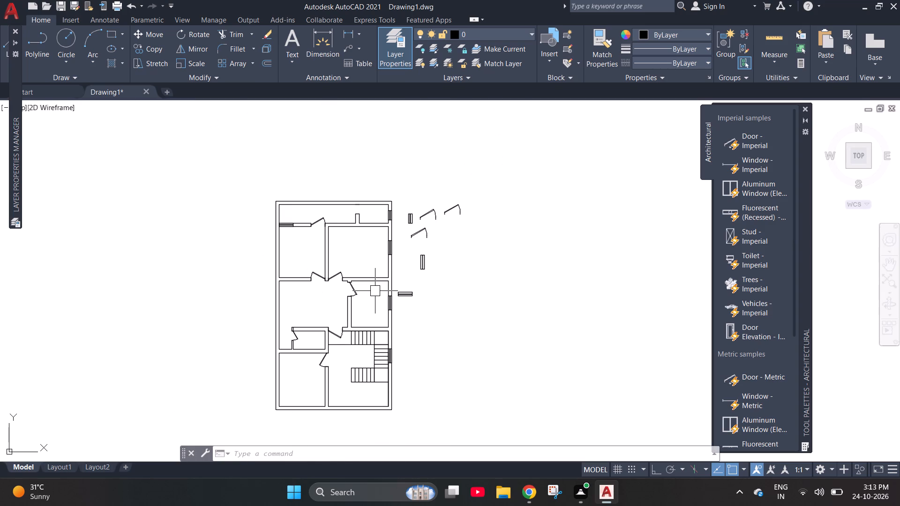
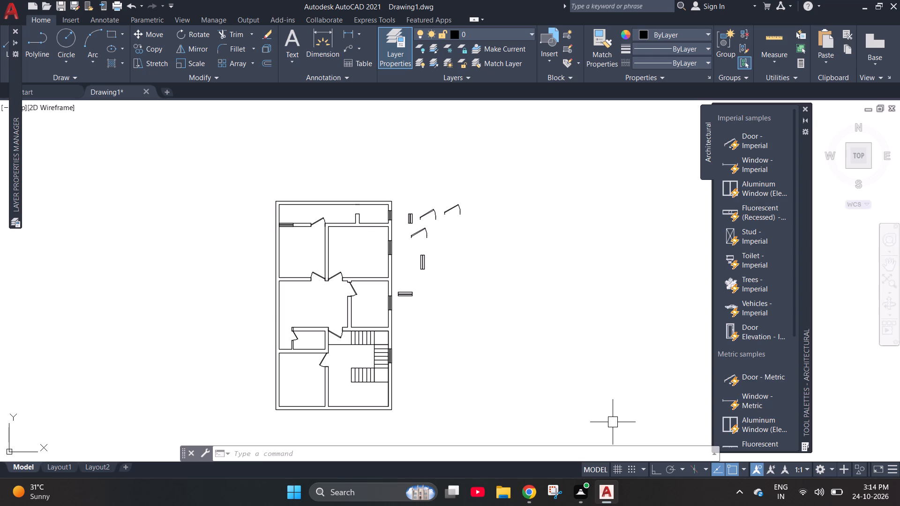
# Align the nearest spare door block into the top strip's opening, from the outer wall's inner face to the stub partition's end, scaling to fit.
pyautogui.scroll(2, 443, 235)
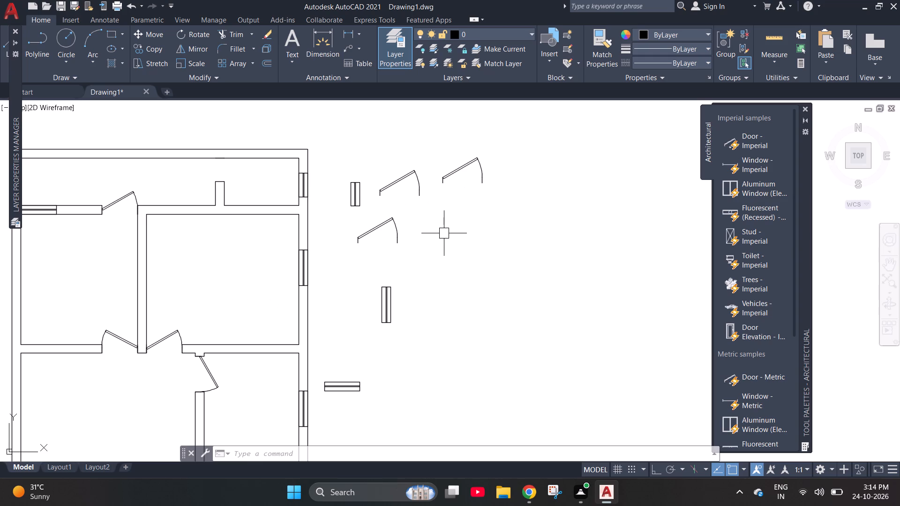
pyautogui.scroll(1, 444, 233)
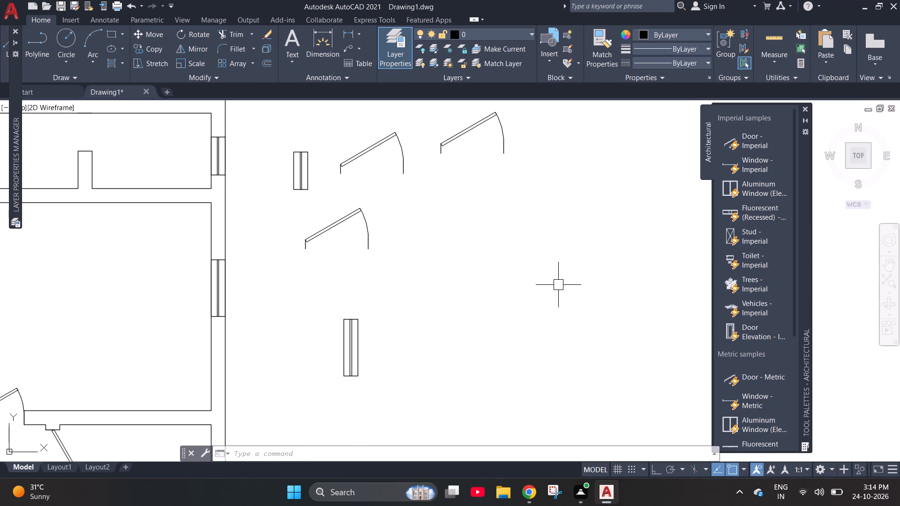
pyautogui.scroll(-1, 528, 291)
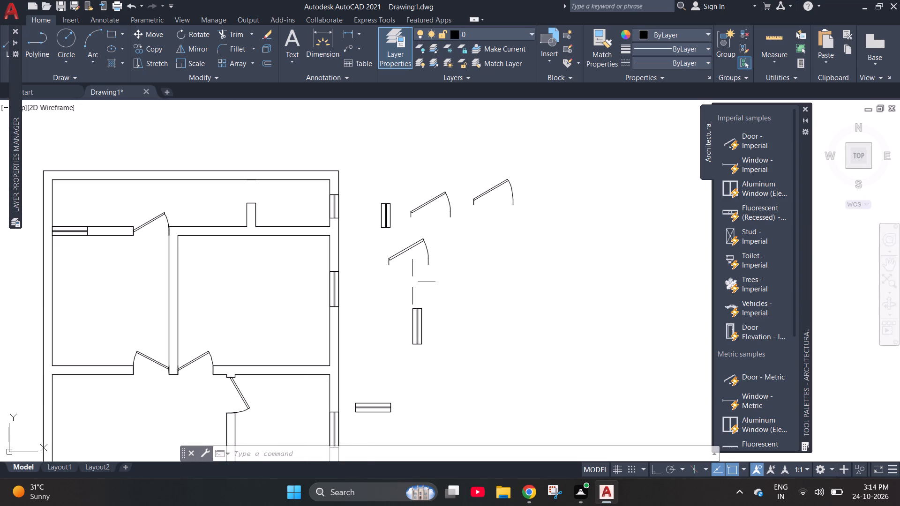
pyautogui.scroll(-1, 422, 275)
pyautogui.scroll(2, 331, 219)
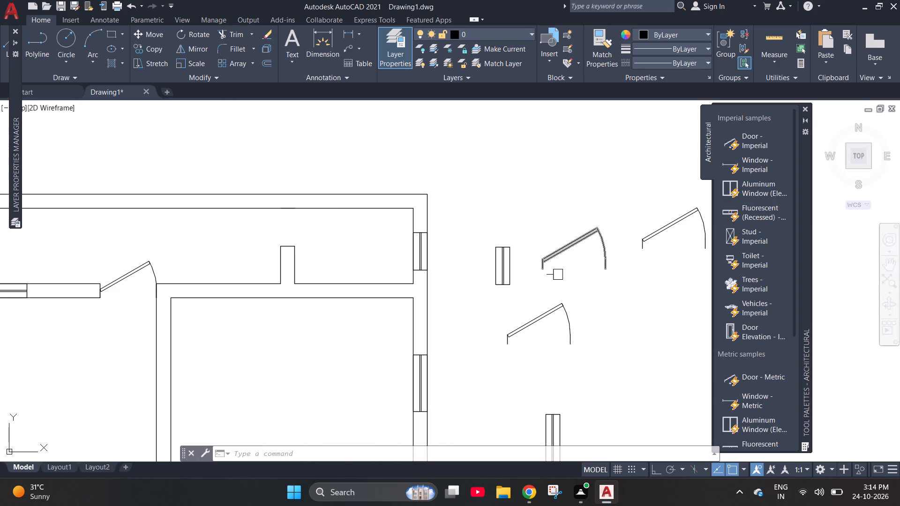
pyautogui.click(539, 328)
pyautogui.click(535, 326)
pyautogui.click(532, 325)
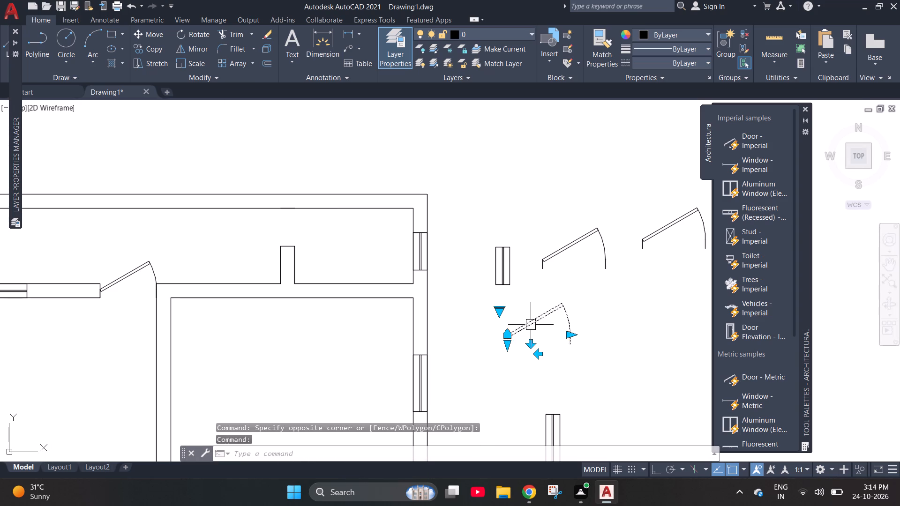
pyautogui.write('al')
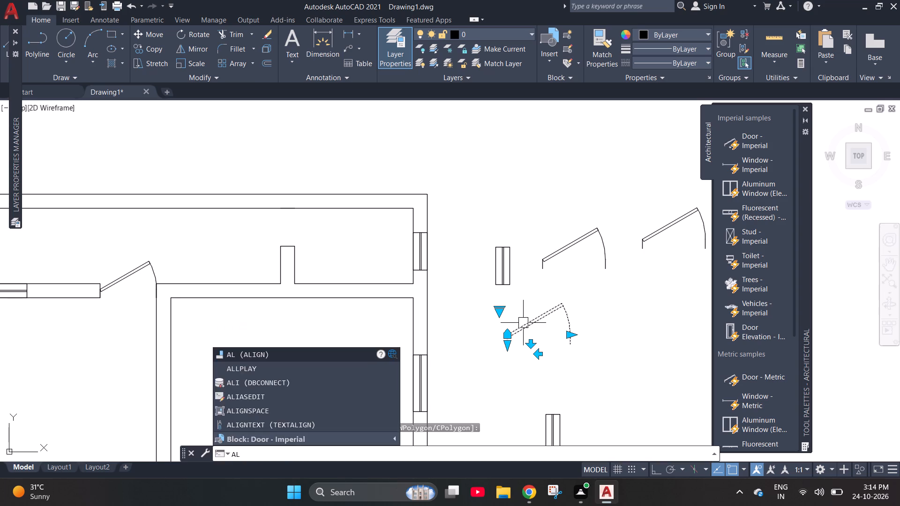
pyautogui.press('Return')
pyautogui.click(505, 347)
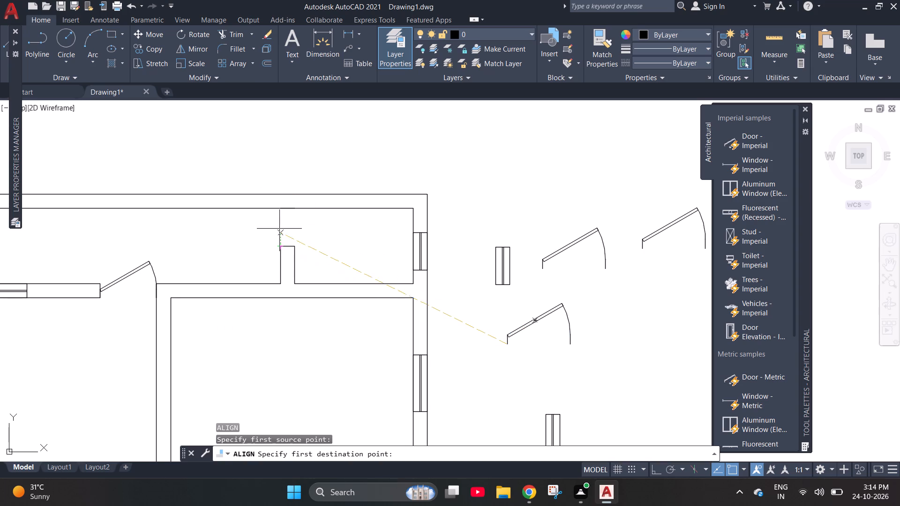
pyautogui.click(282, 208)
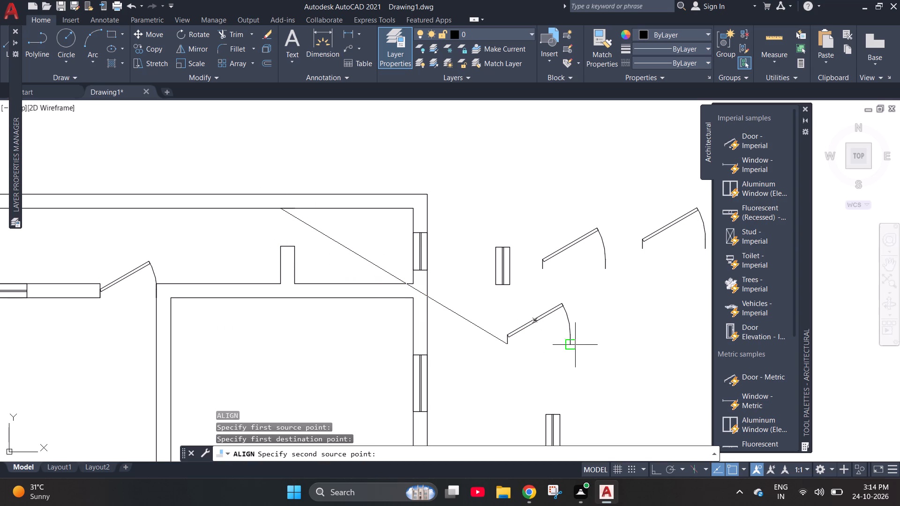
pyautogui.click(570, 344)
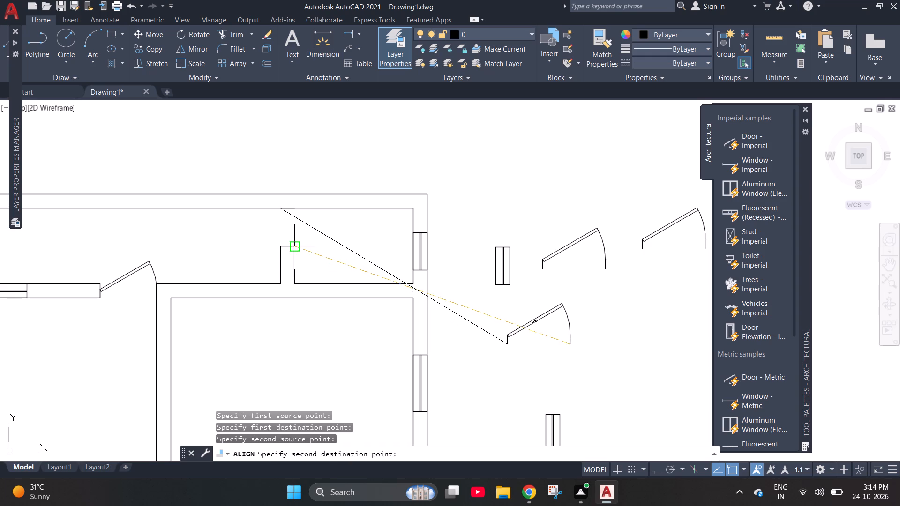
pyautogui.click(299, 250)
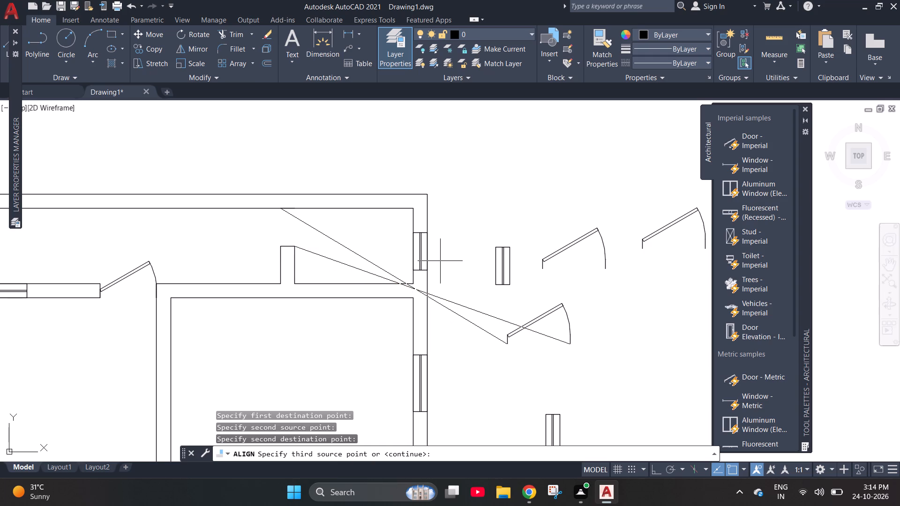
pyautogui.press('space')
pyautogui.write('y')
pyautogui.press('Return')
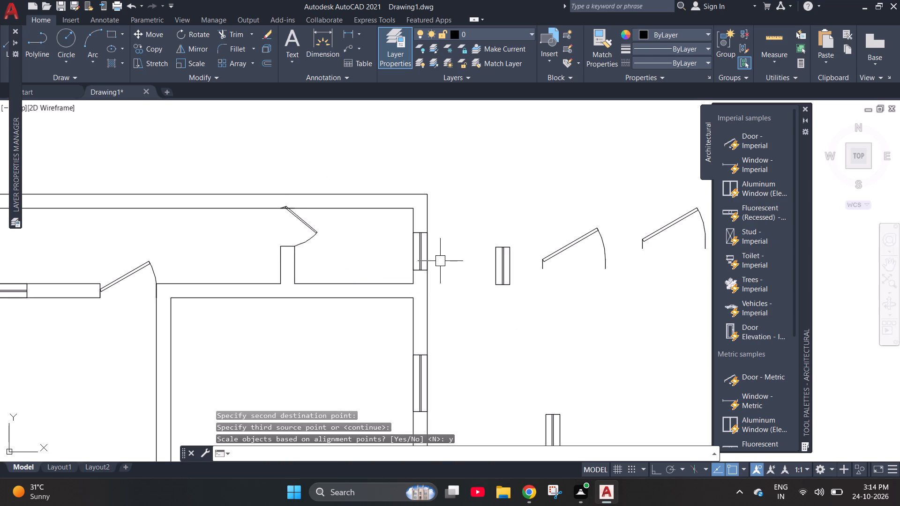
# Realign that door with scaling so it sits square between the stub partition's left corner and the outer wall's inner face.
pyautogui.scroll(4, 304, 200)
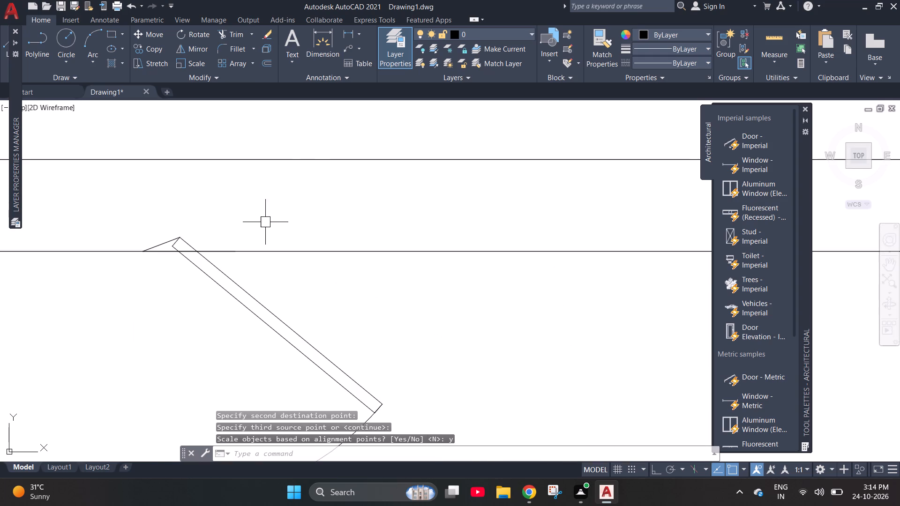
pyautogui.scroll(-1, 308, 223)
pyautogui.click(305, 294)
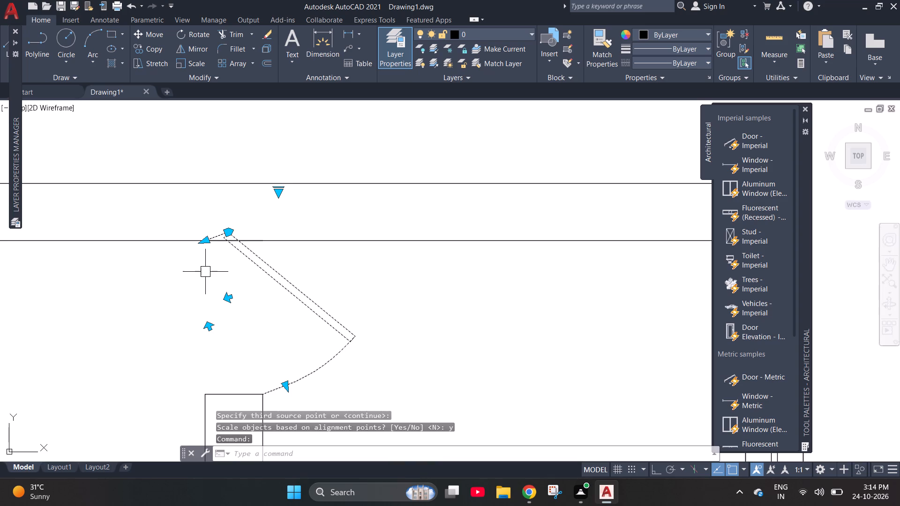
pyautogui.write('al')
pyautogui.press('Return')
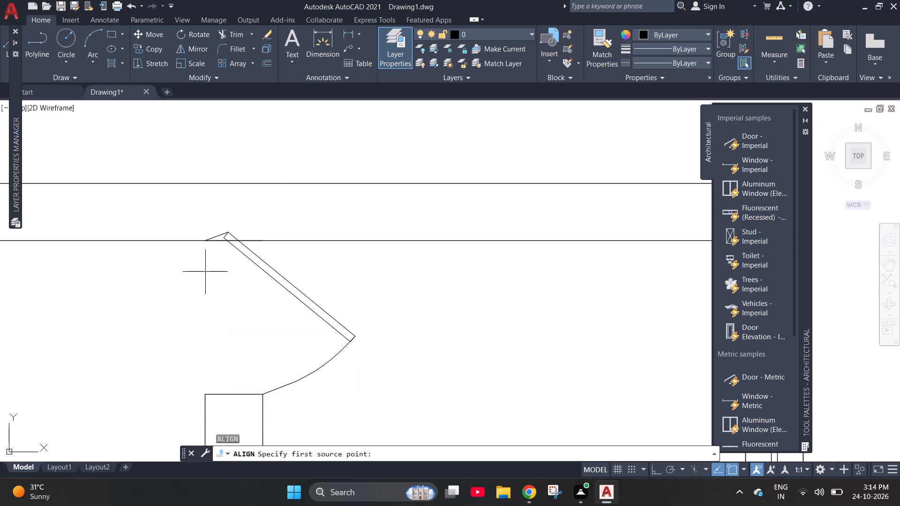
pyautogui.click(266, 397)
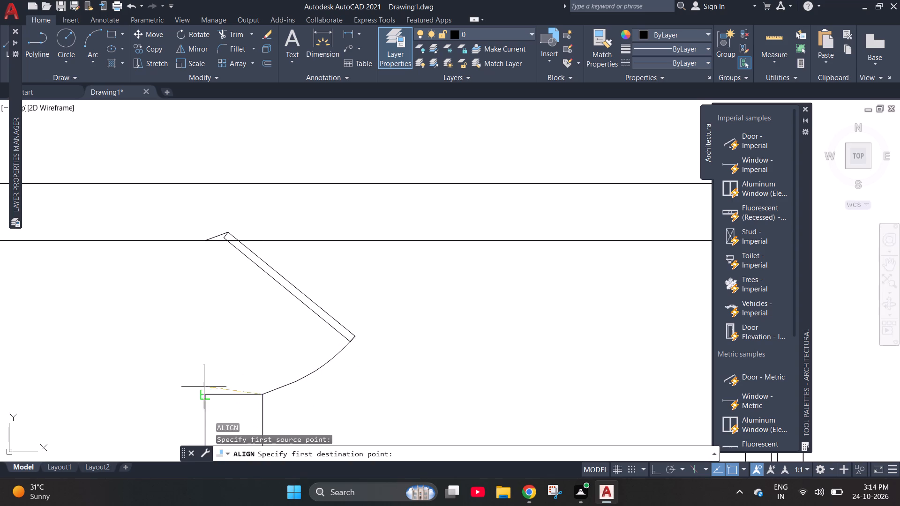
pyautogui.click(205, 394)
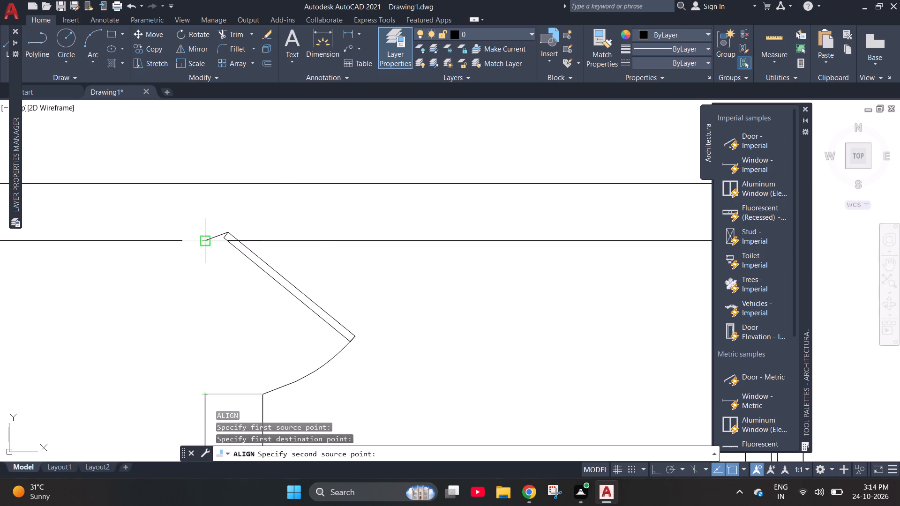
pyautogui.click(229, 231)
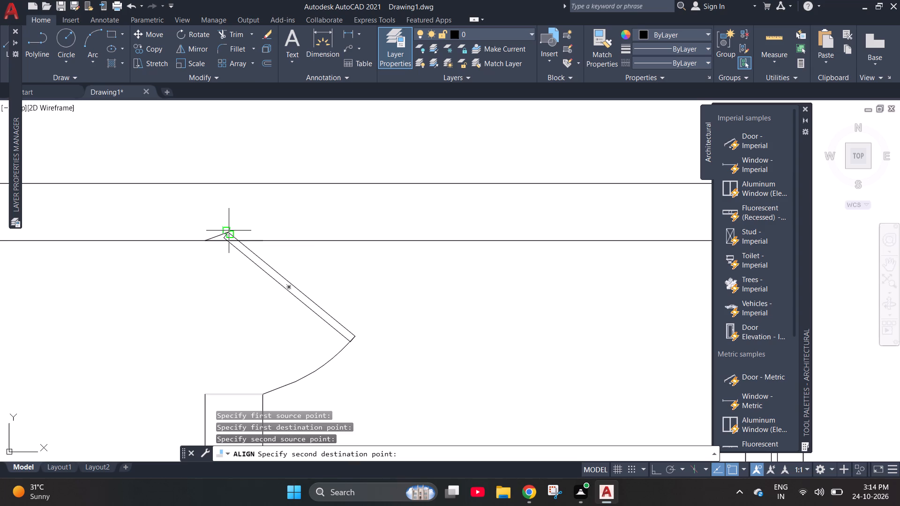
pyautogui.scroll(3, 228, 244)
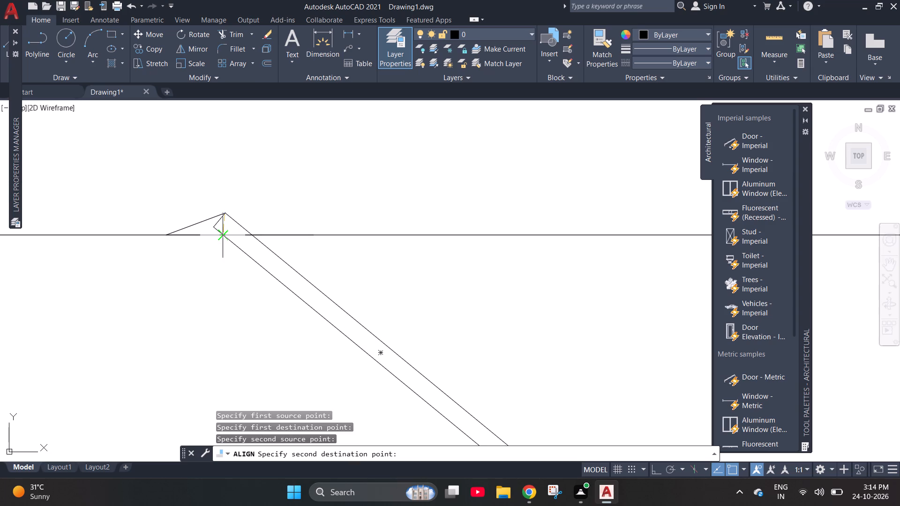
pyautogui.click(220, 239)
pyautogui.press('space')
pyautogui.write('y')
pyautogui.press('space')
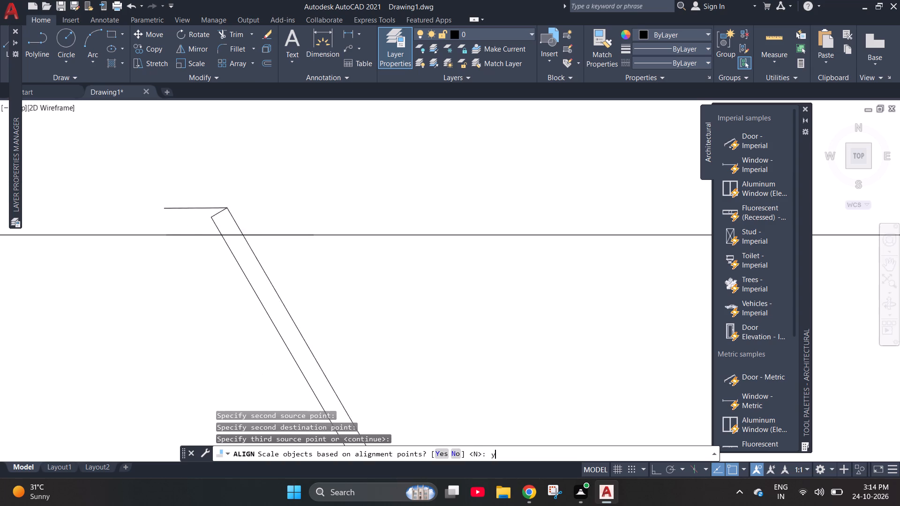
pyautogui.scroll(-4, 255, 255)
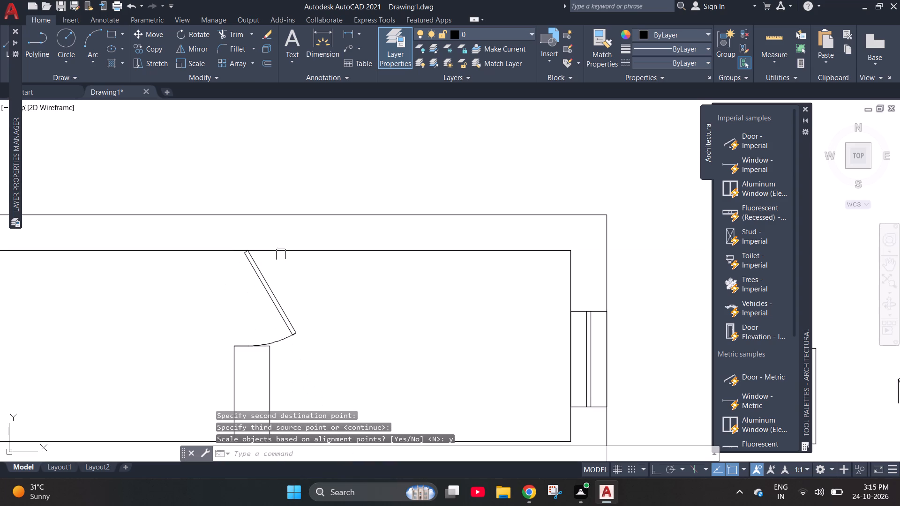
pyautogui.press('Escape')
pyautogui.press('Escape')
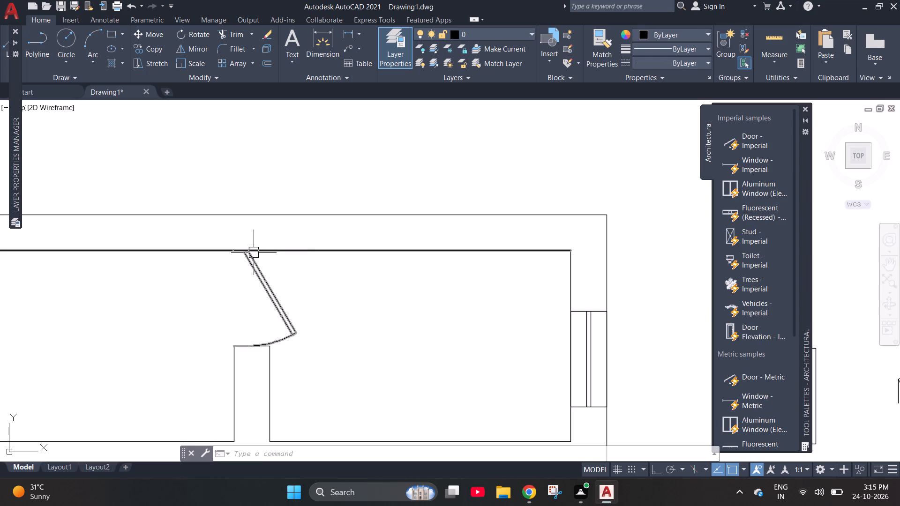
# Flip the swing of the door above the staircase to open into the central room, away from the stairs, and clear the selection.
pyautogui.scroll(-3, 261, 265)
pyautogui.scroll(-1, 355, 236)
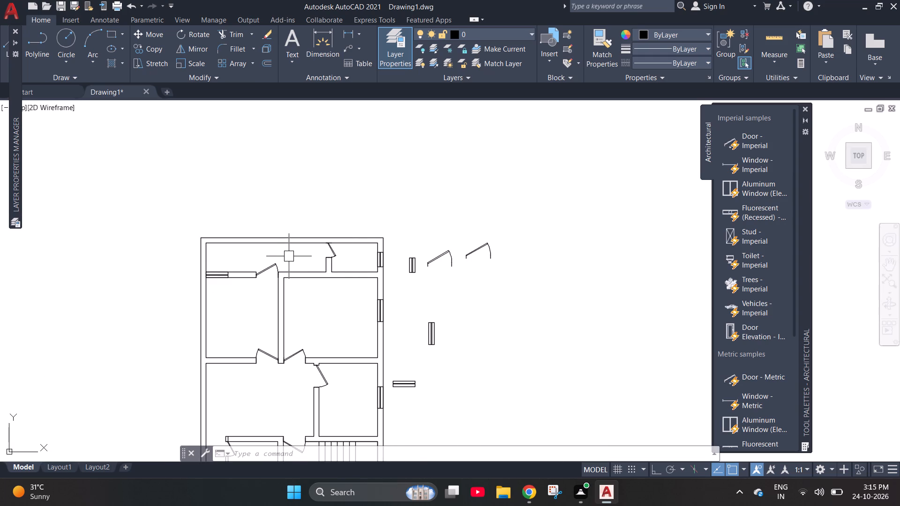
pyautogui.scroll(-2, 272, 258)
pyautogui.scroll(3, 289, 363)
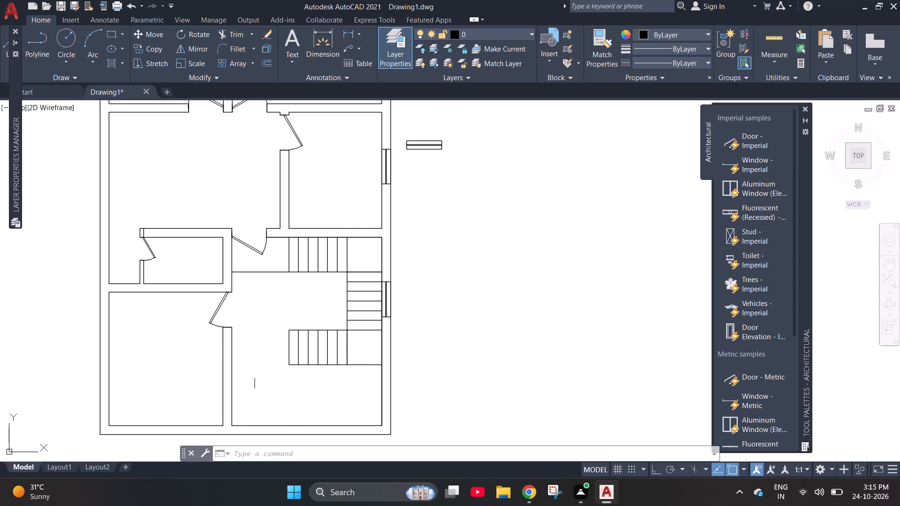
pyautogui.scroll(-1, 259, 382)
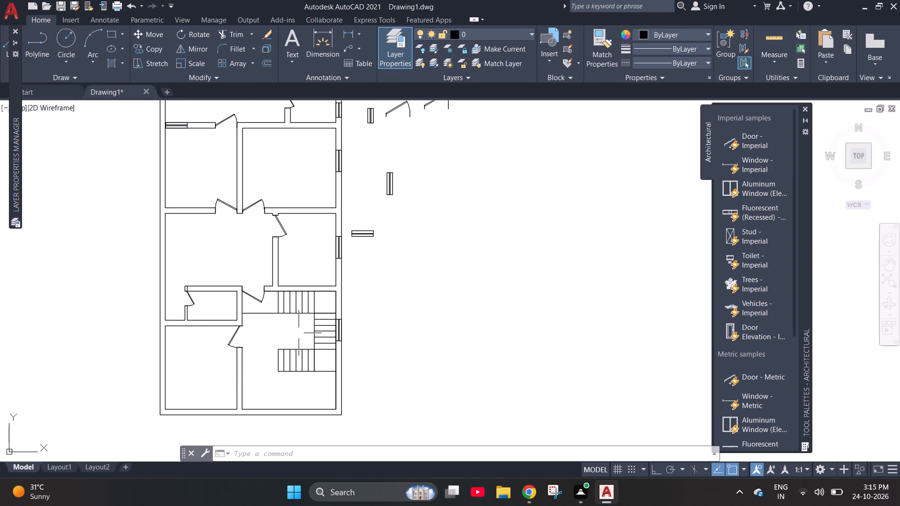
pyautogui.click(255, 297)
pyautogui.scroll(3, 252, 291)
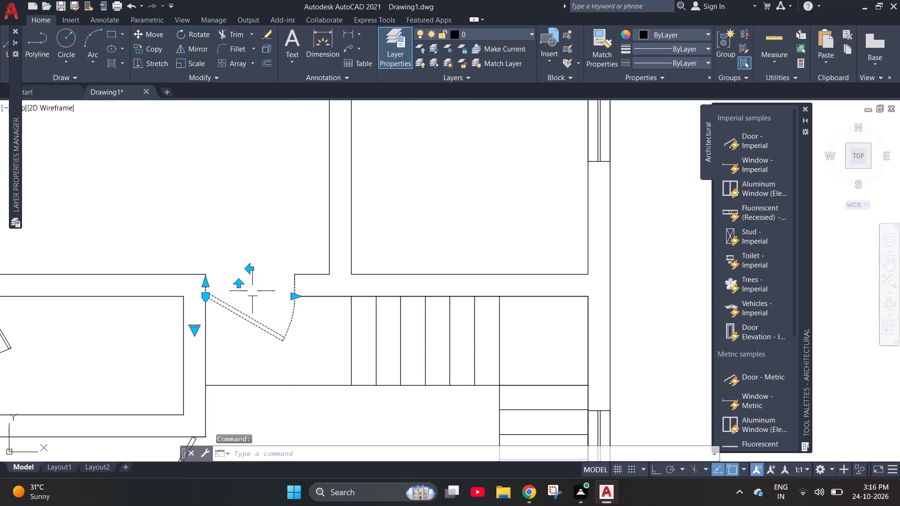
pyautogui.click(240, 284)
pyautogui.scroll(-1, 348, 335)
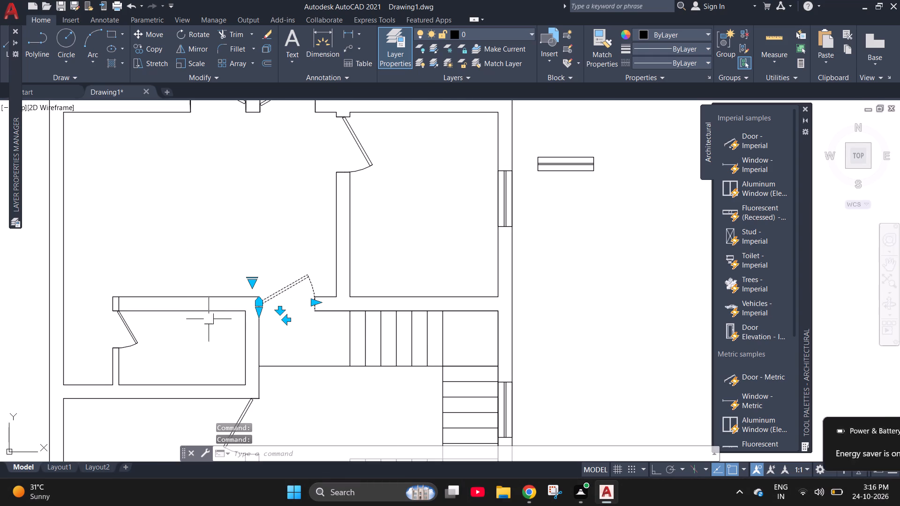
pyautogui.scroll(-1, 315, 303)
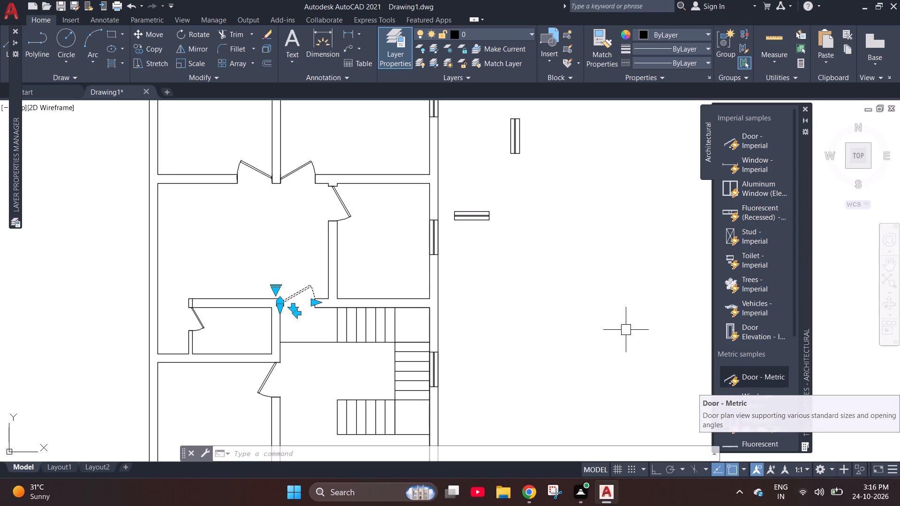
pyautogui.scroll(-1, 304, 295)
pyautogui.press('Escape')
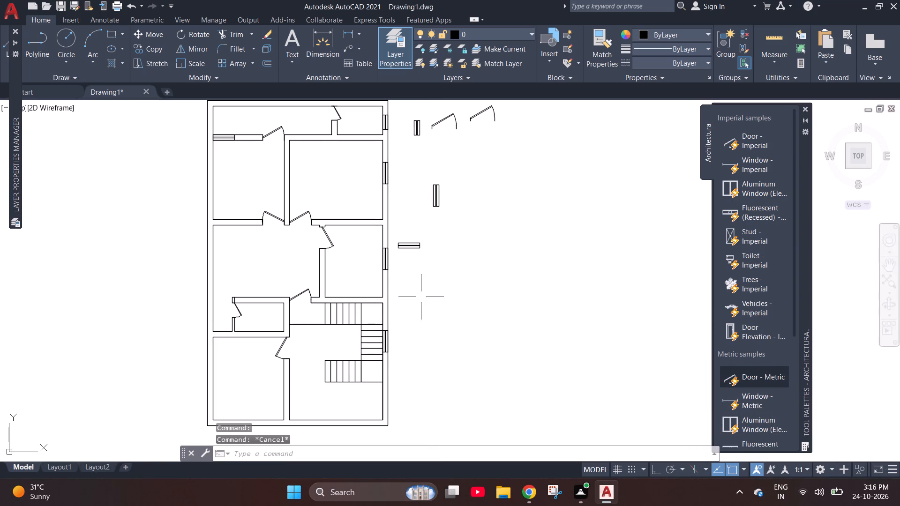
# Erase all the leftover spare door and window blocks lying outside the plan's right wall.
pyautogui.scroll(-1, 352, 331)
pyautogui.moveTo(390, 159); pyautogui.dragTo(390, 165)
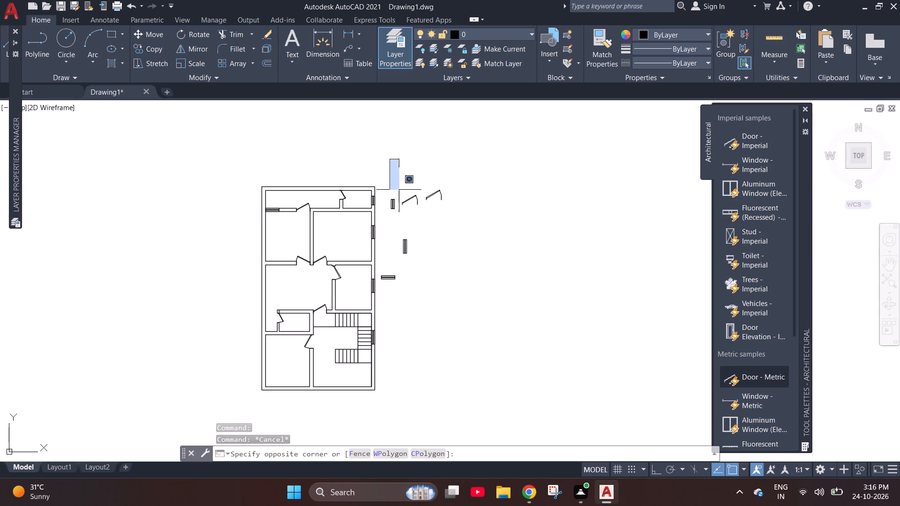
pyautogui.click(533, 374)
pyautogui.press('Delete')
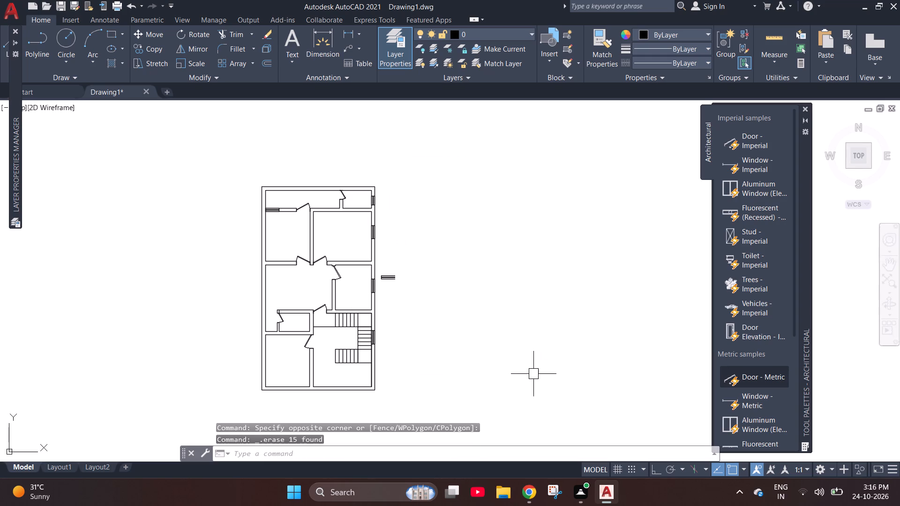
pyautogui.moveTo(406, 316); pyautogui.dragTo(403, 303)
pyautogui.click(378, 250)
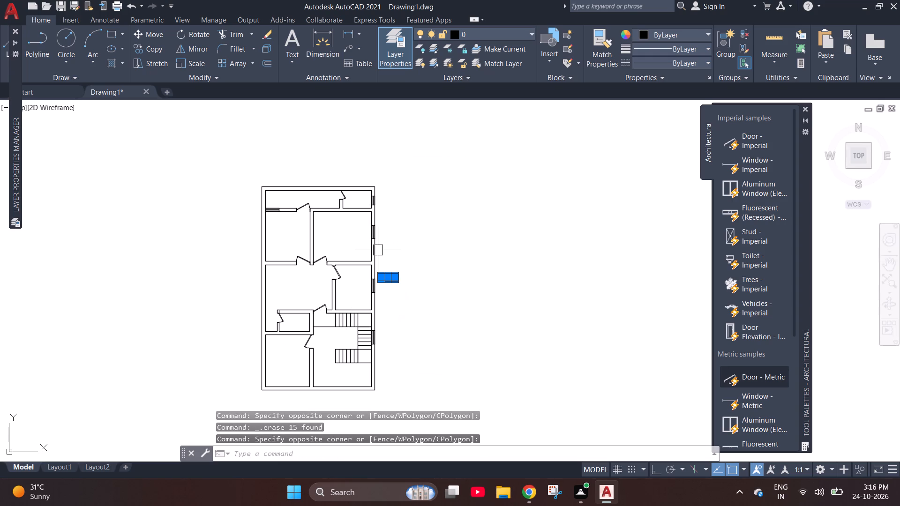
pyautogui.press('Delete')
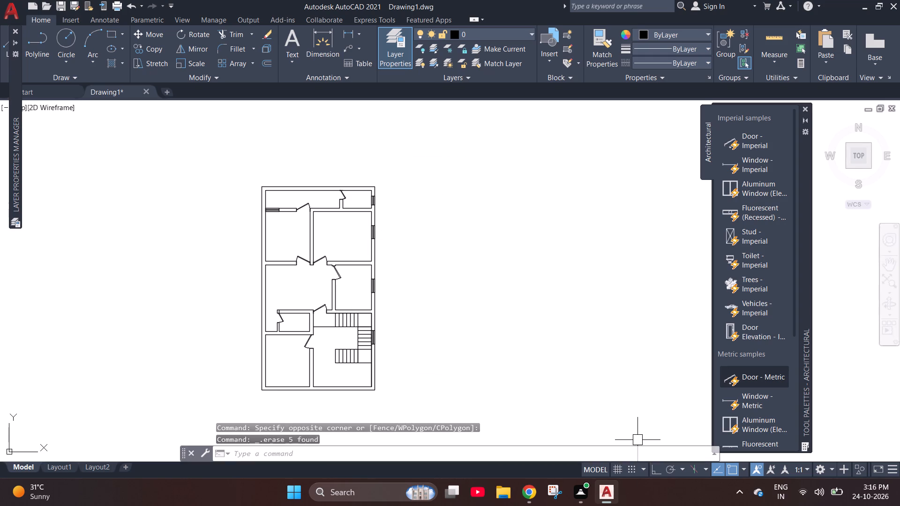
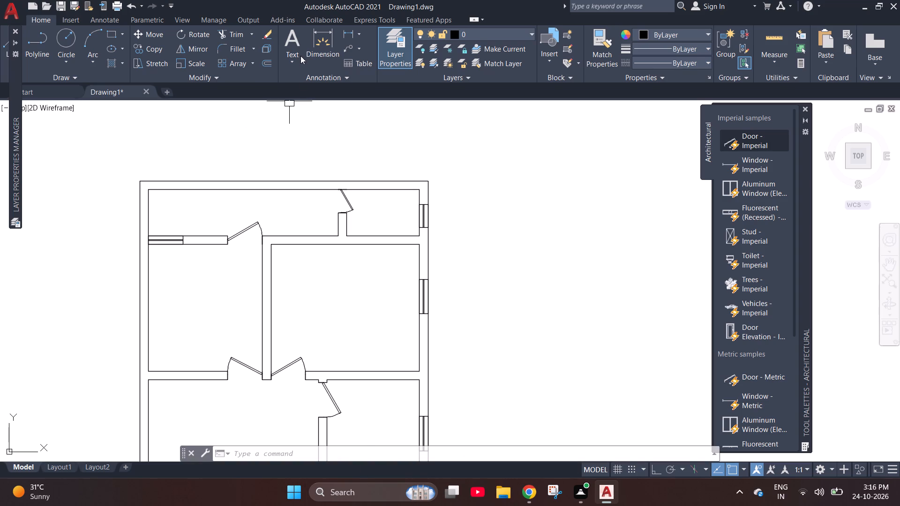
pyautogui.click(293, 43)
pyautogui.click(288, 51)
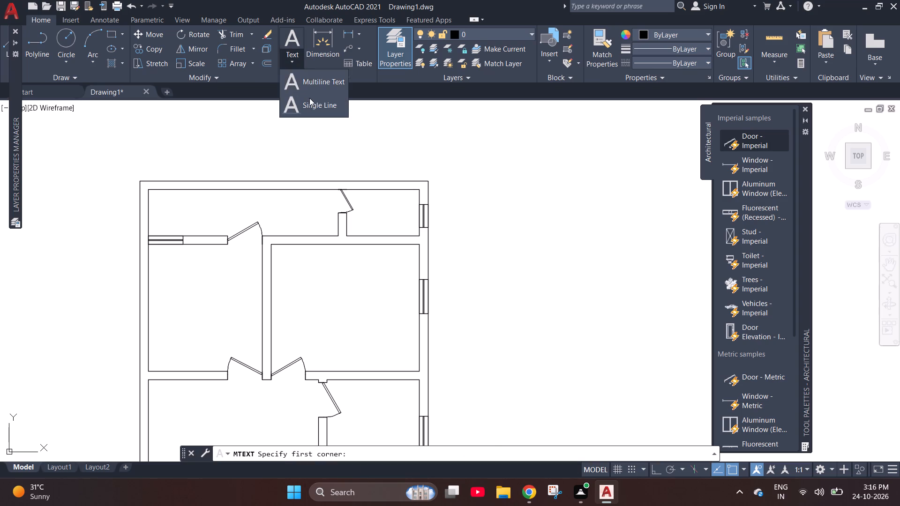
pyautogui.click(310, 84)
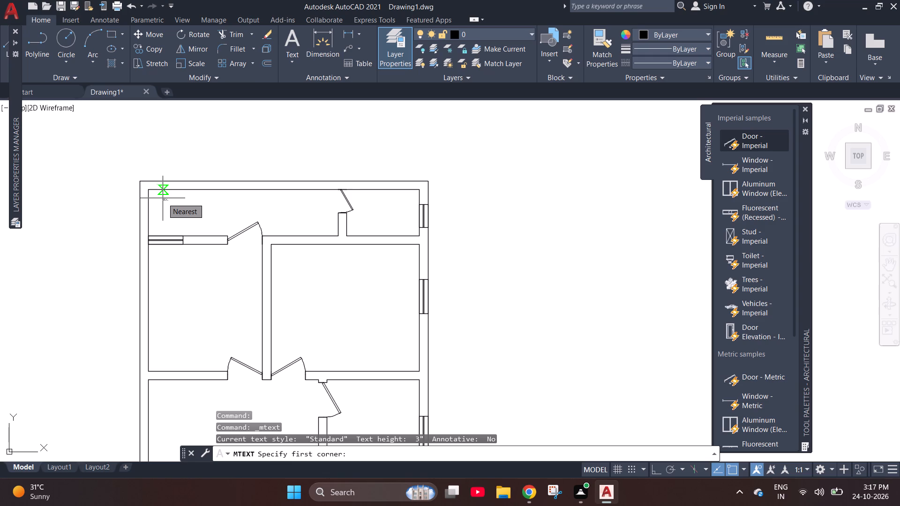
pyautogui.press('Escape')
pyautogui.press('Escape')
# Insert the Bed - Queen block from the Home - Space Planner blocks in DesignCenter, outside the plan's left wall.
pyautogui.write('dc')
pyautogui.press('Return')
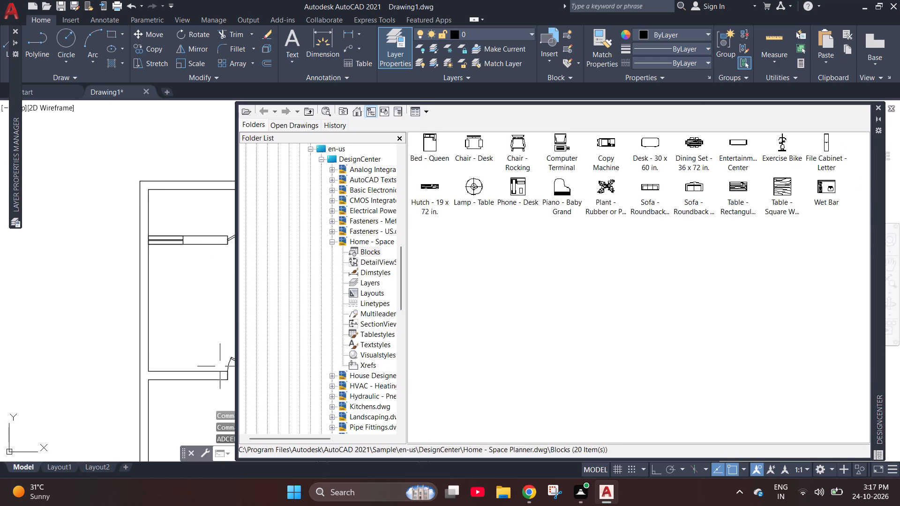
pyautogui.moveTo(430, 142); pyautogui.dragTo(99, 200)
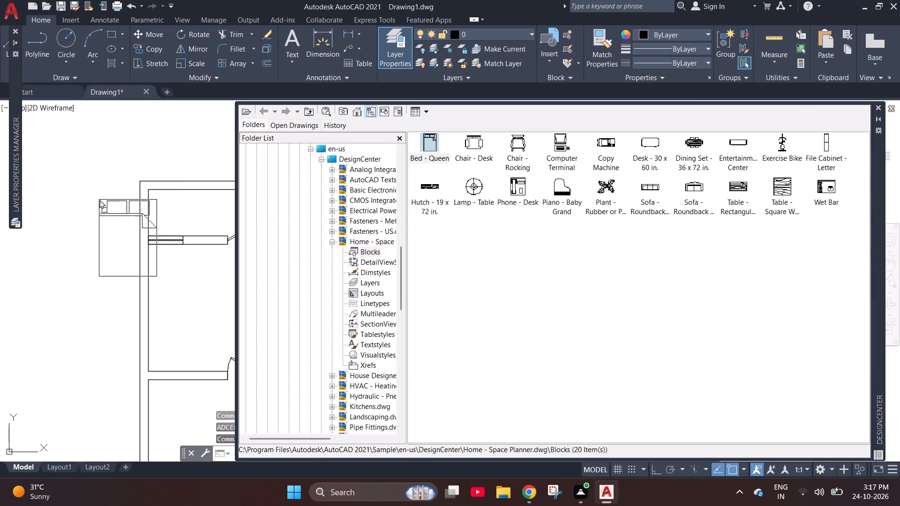
pyautogui.moveTo(99, 200); pyautogui.dragTo(63, 208)
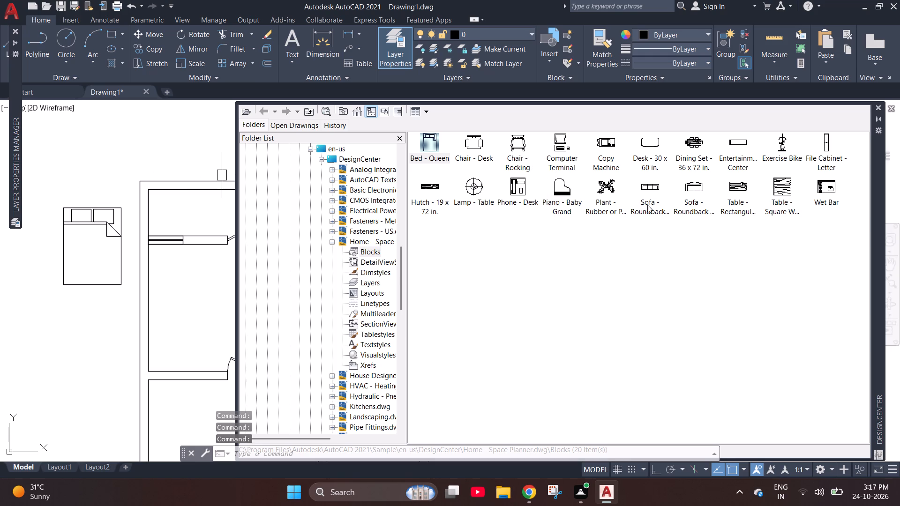
# Insert the three-seat and two-seat Sofa - Roundback blocks below the bed outside the plan, and close DesignCenter.
pyautogui.moveTo(647, 188); pyautogui.dragTo(525, 217)
pyautogui.moveTo(525, 217); pyautogui.dragTo(40, 325)
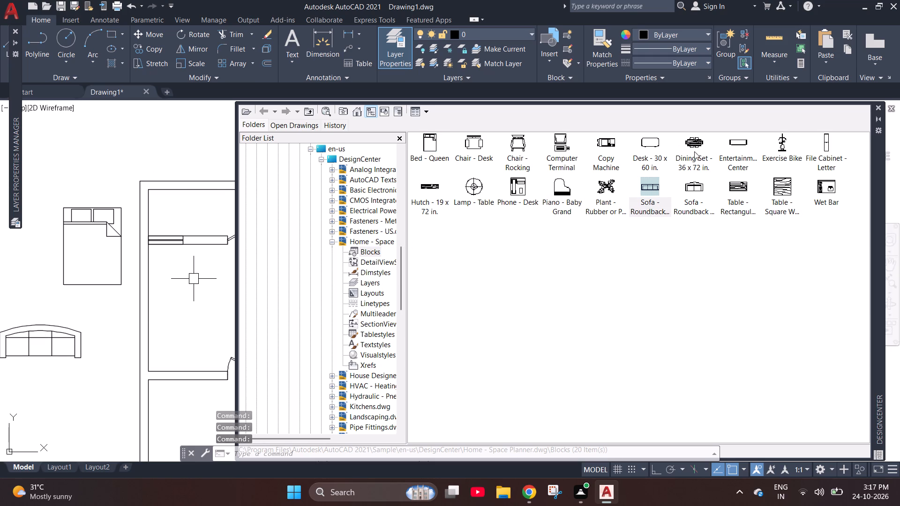
pyautogui.moveTo(697, 193); pyautogui.dragTo(165, 309)
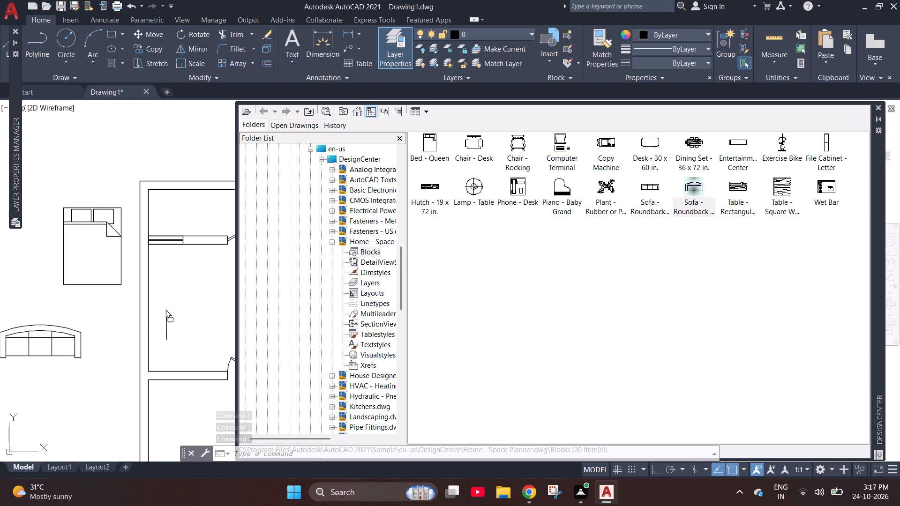
pyautogui.moveTo(165, 309); pyautogui.dragTo(32, 387)
pyautogui.click(146, 138)
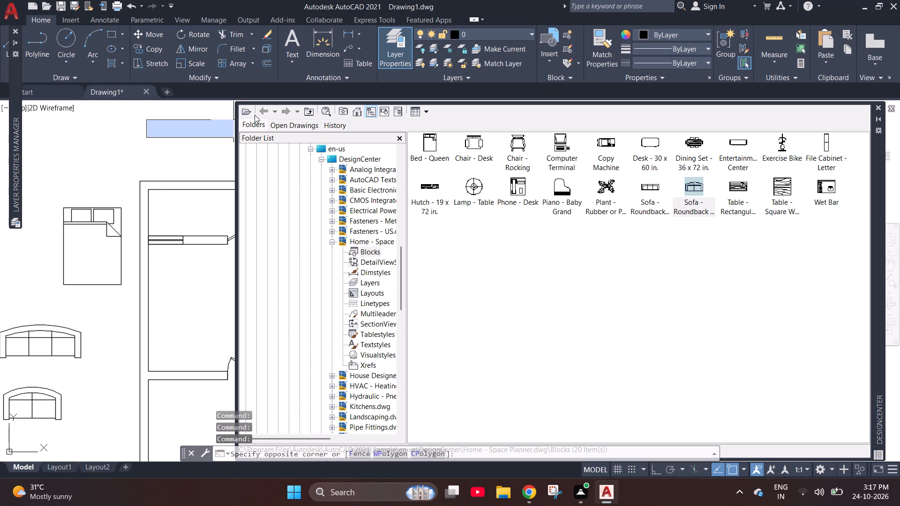
pyautogui.click(163, 140)
pyautogui.click(876, 108)
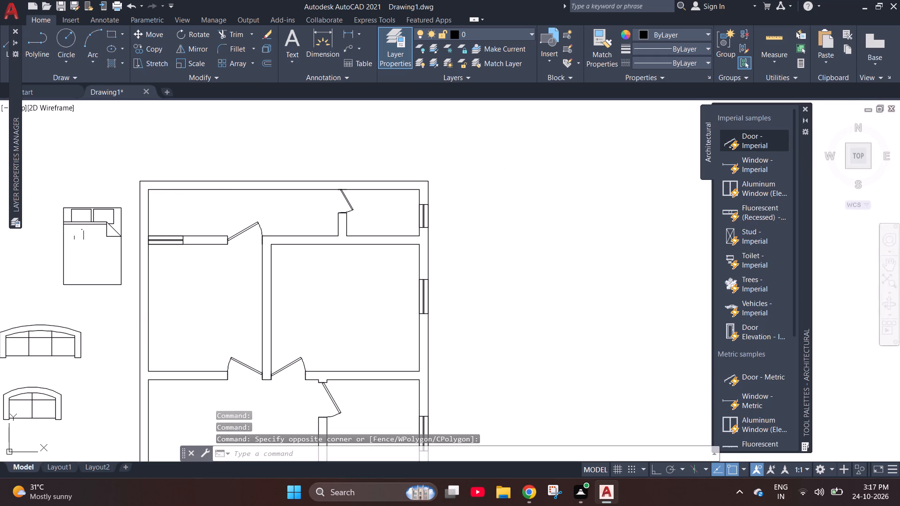
# Rotate the queen bed 90° and place it in the upper-left bedroom with its head against the left outer wall.
pyautogui.click(76, 208)
pyautogui.rightClick(61, 206)
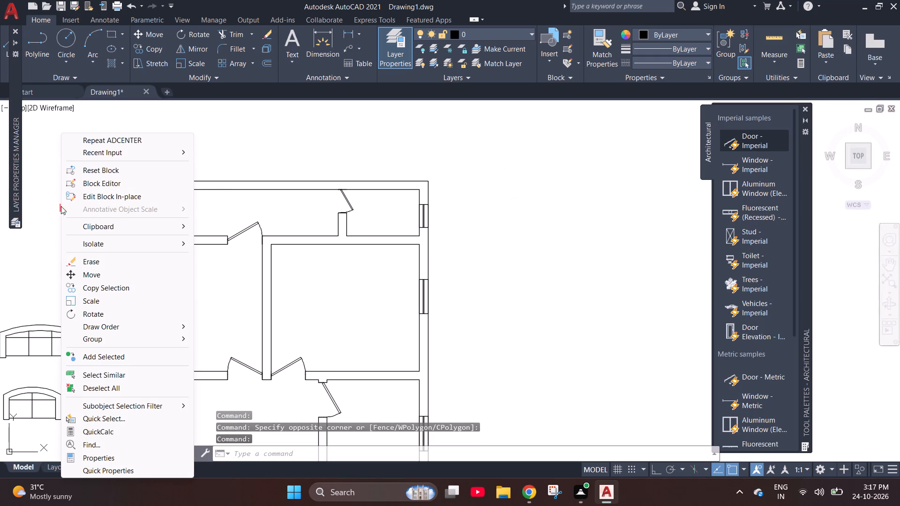
pyautogui.click(106, 318)
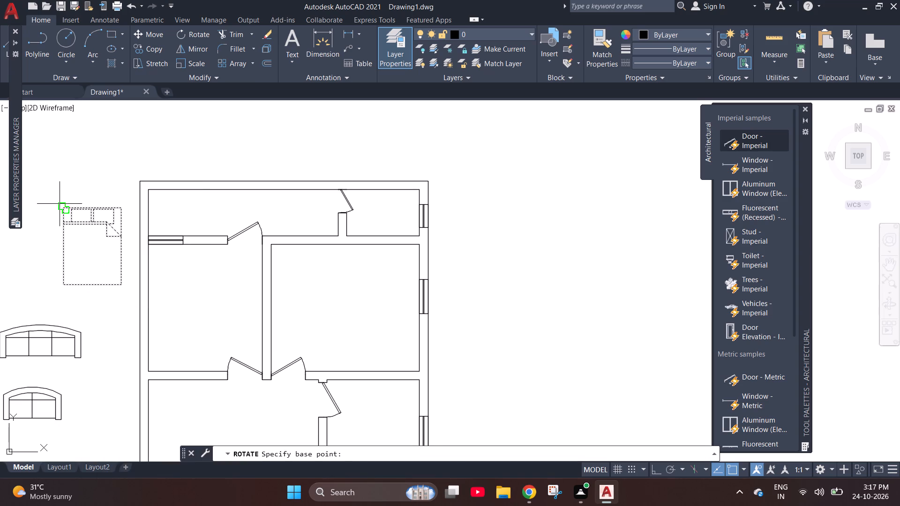
pyautogui.click(62, 207)
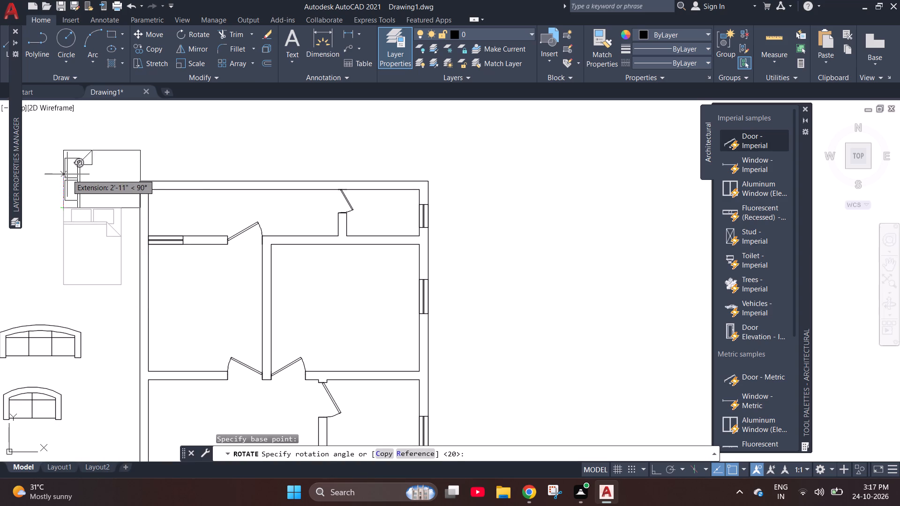
pyautogui.click(69, 137)
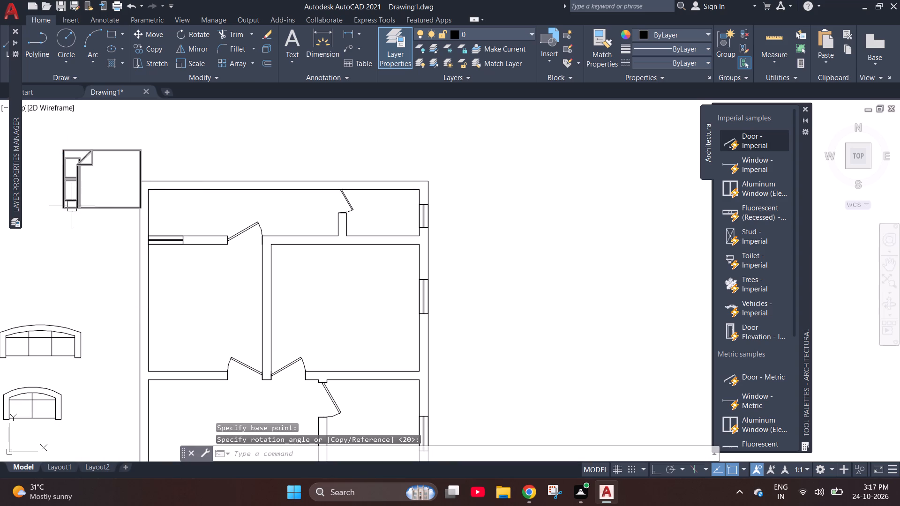
pyautogui.click(72, 205)
pyautogui.click(66, 206)
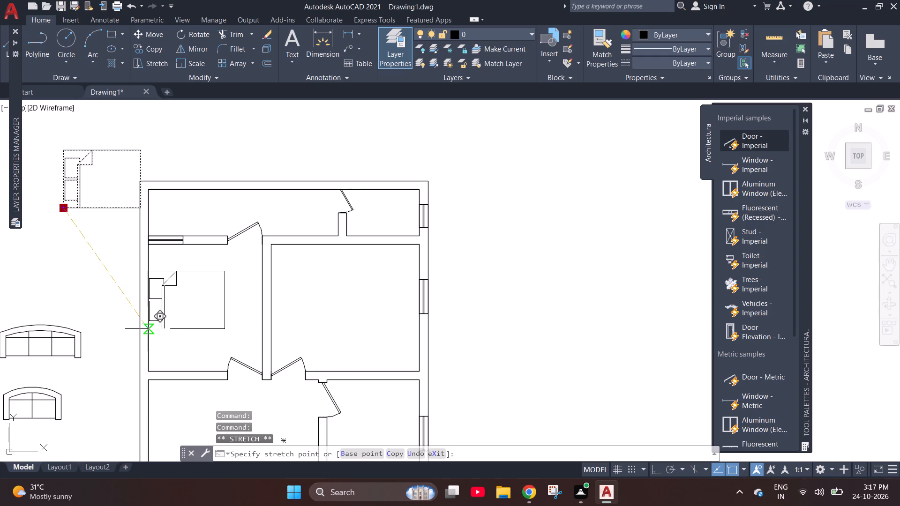
pyautogui.click(148, 329)
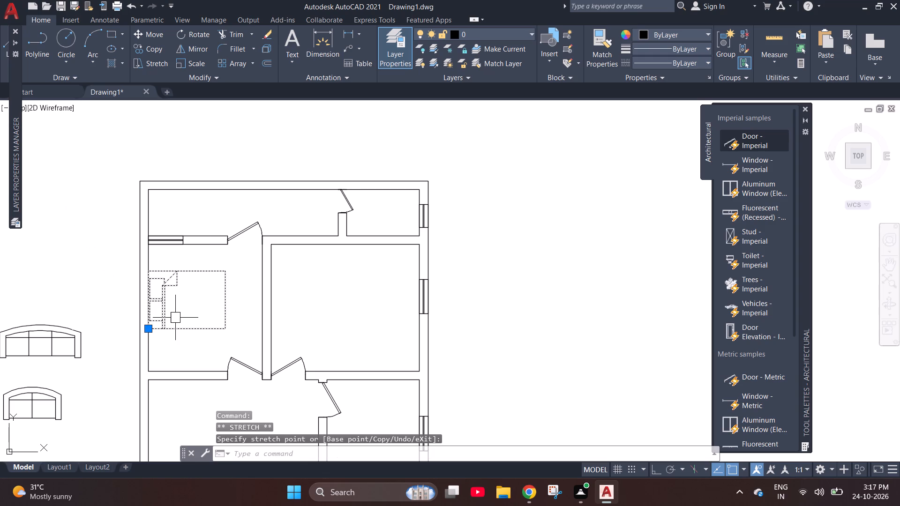
# Copy the bed against the left wall of the bottom-left room, plus a spare copy outside the plan's right wall.
pyautogui.write('co')
pyautogui.press('Return')
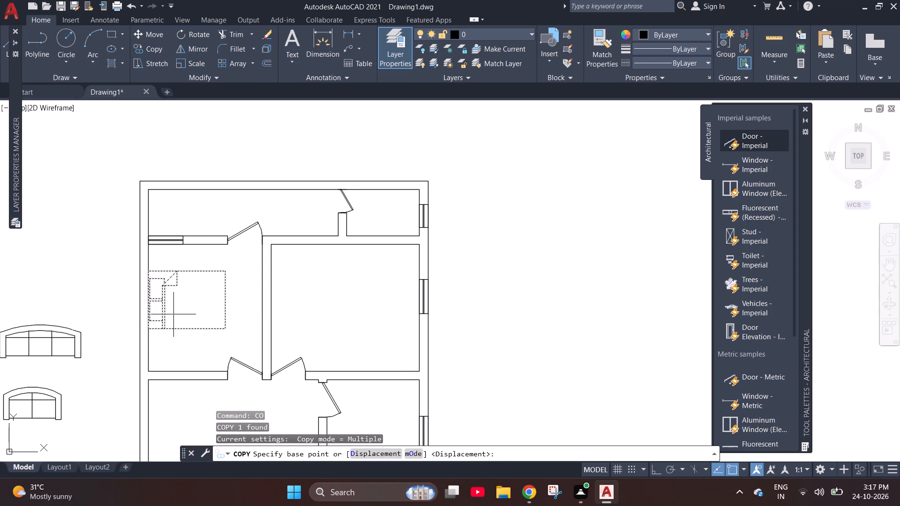
pyautogui.click(147, 328)
pyautogui.scroll(-4, 225, 285)
pyautogui.scroll(3, 211, 355)
pyautogui.scroll(1, 208, 294)
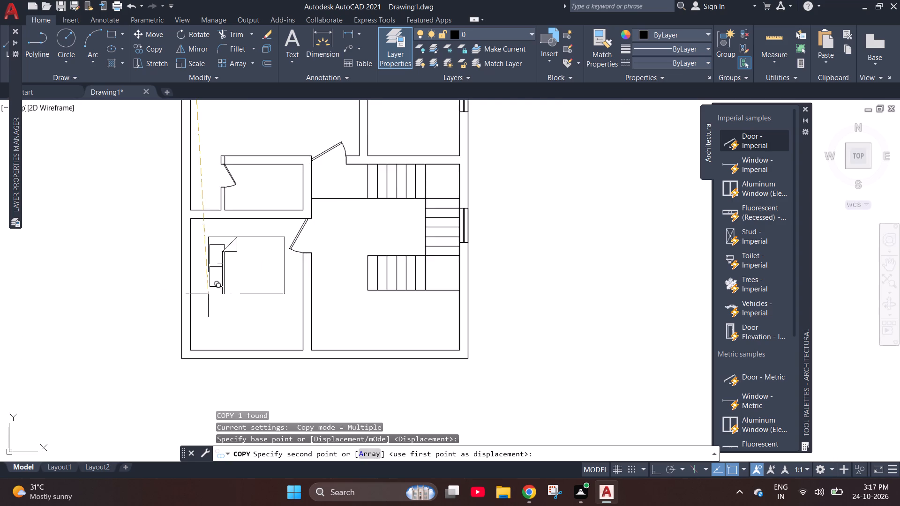
pyautogui.scroll(1, 208, 294)
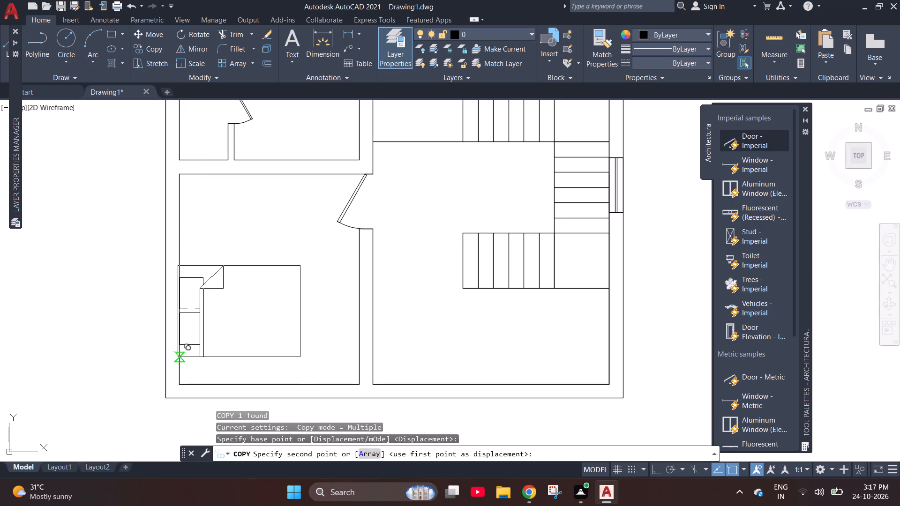
pyautogui.click(179, 357)
pyautogui.scroll(-4, 232, 319)
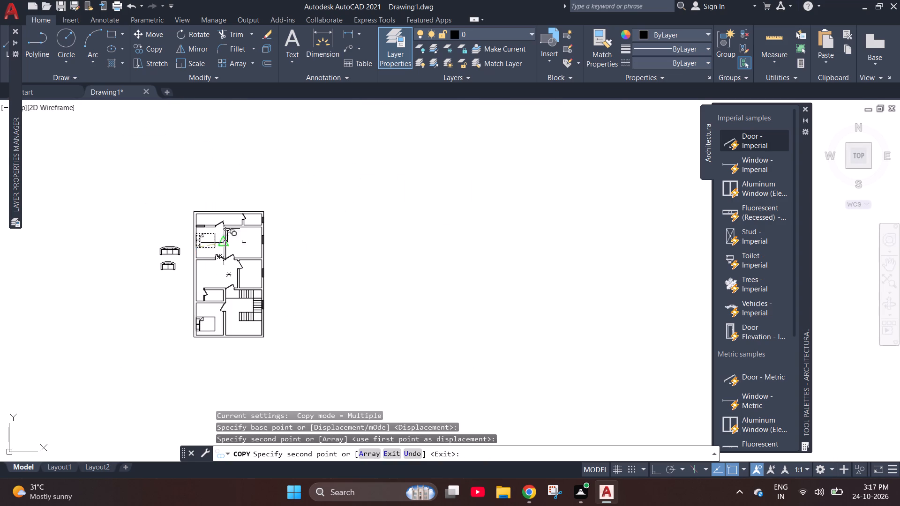
pyautogui.scroll(3, 224, 235)
pyautogui.click(463, 259)
pyautogui.press('Escape')
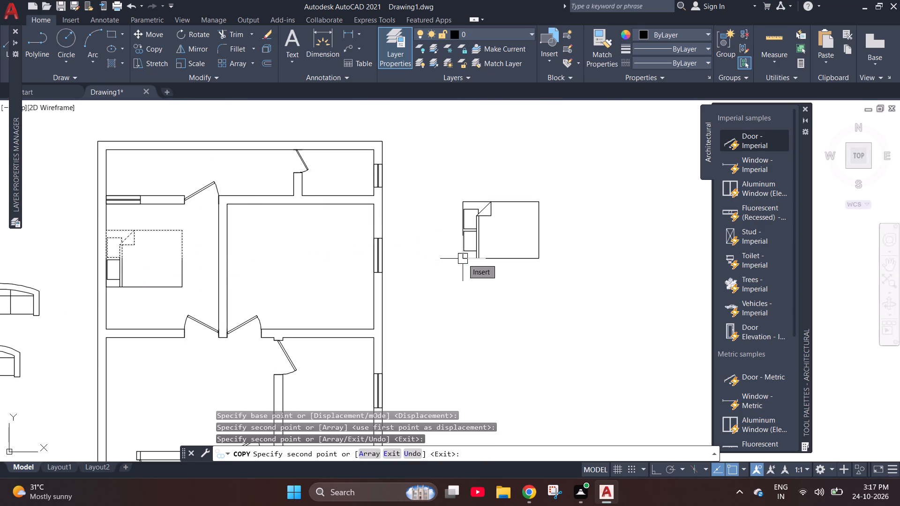
# Rotate the spare bed outside the right wall by 180° about its insertion corner, with Ortho on.
pyautogui.click(620, 290)
pyautogui.click(432, 161)
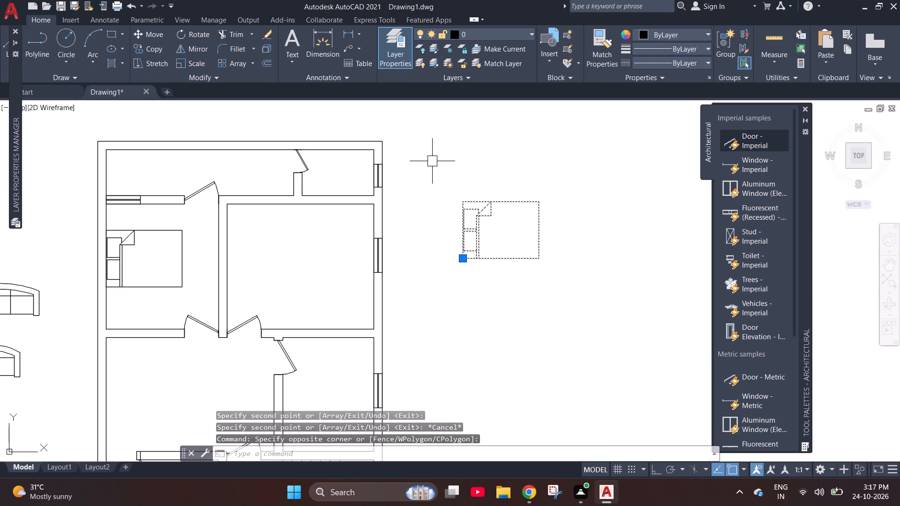
pyautogui.write('ro')
pyautogui.press('Return')
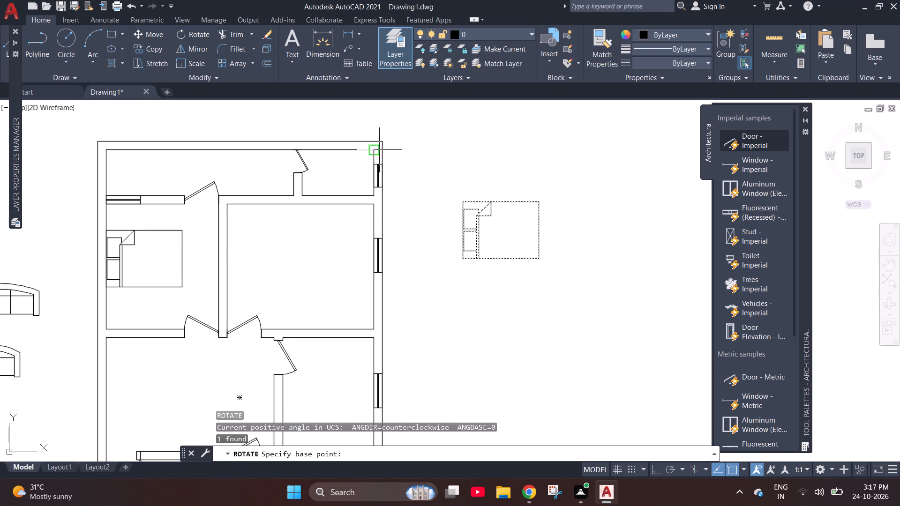
pyautogui.click(462, 260)
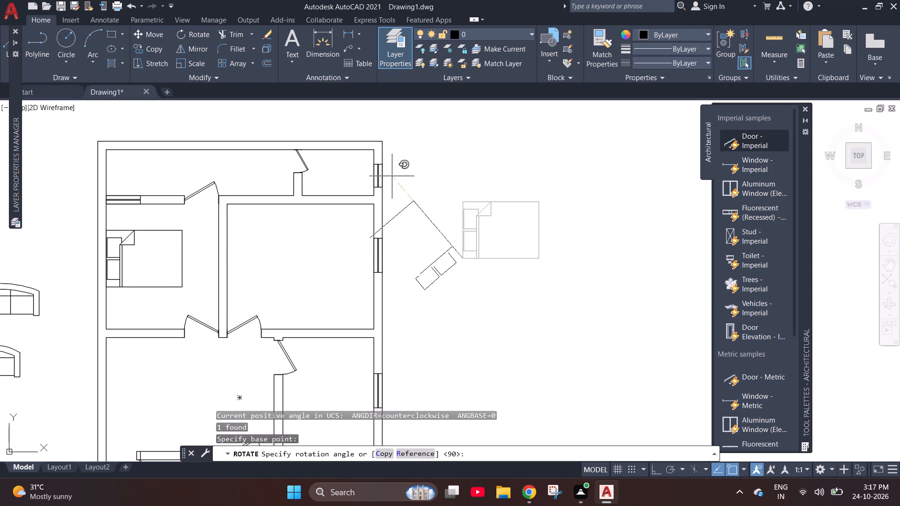
pyautogui.press('F8')
pyautogui.click(401, 260)
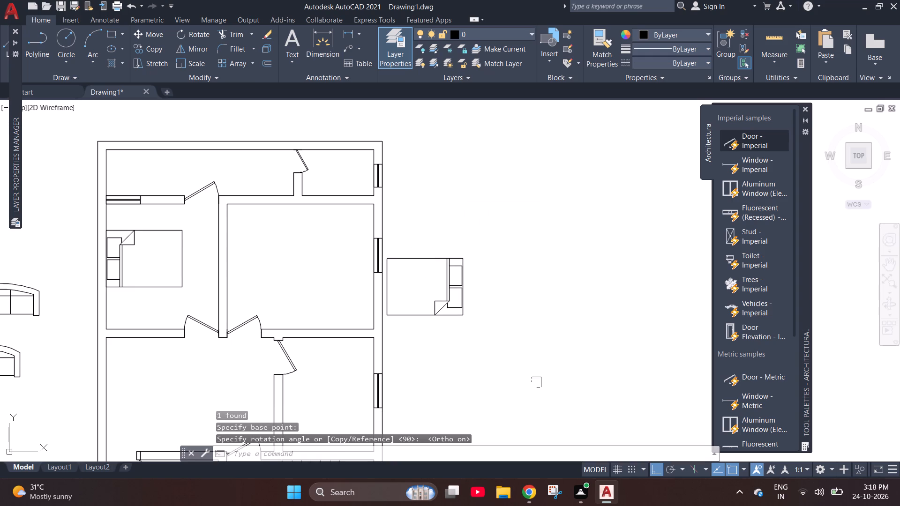
# Move the rotated bed into the upper-right bedroom, its head against the right outer wall at the window, with Ortho off.
pyautogui.moveTo(535, 383); pyautogui.dragTo(524, 377)
pyautogui.click(391, 239)
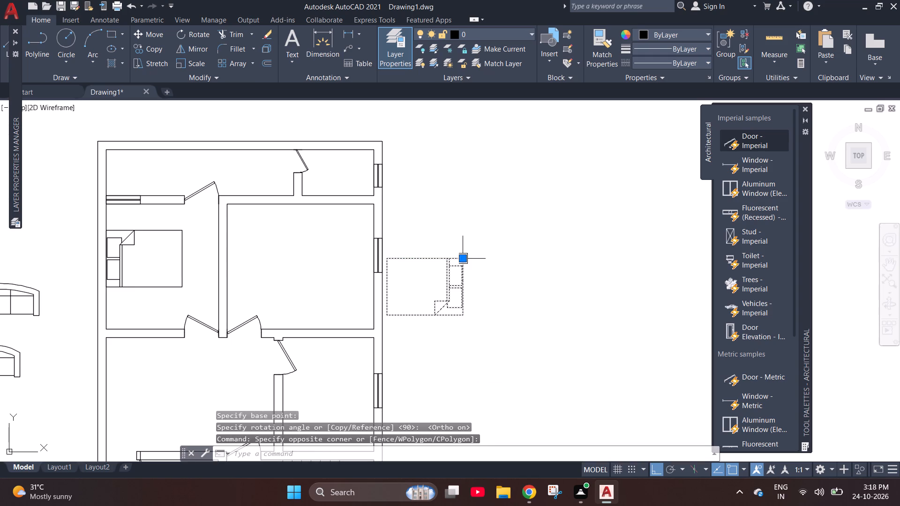
pyautogui.click(464, 260)
pyautogui.press('F8')
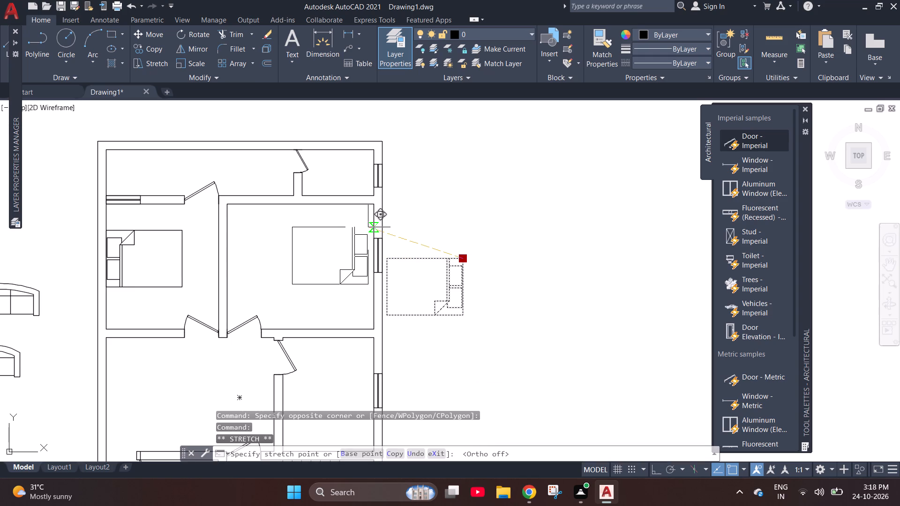
pyautogui.scroll(2, 368, 227)
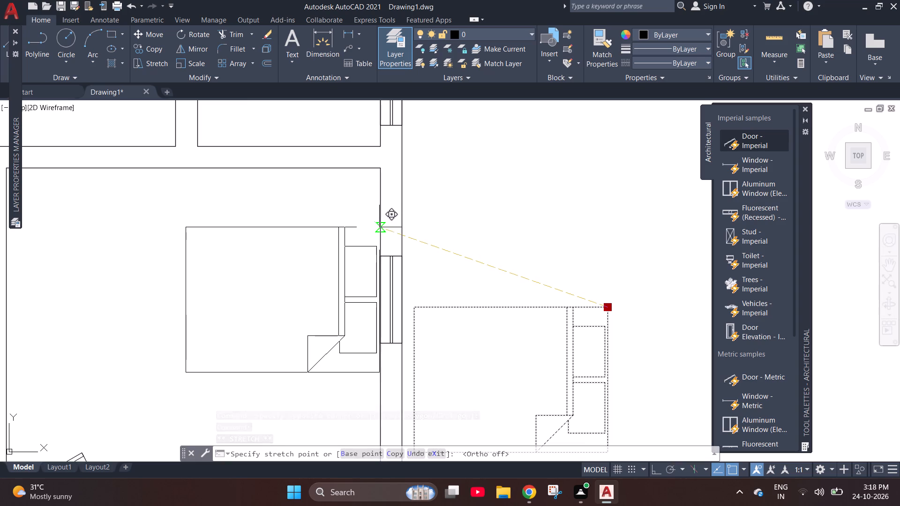
pyautogui.click(380, 227)
pyautogui.scroll(-3, 527, 260)
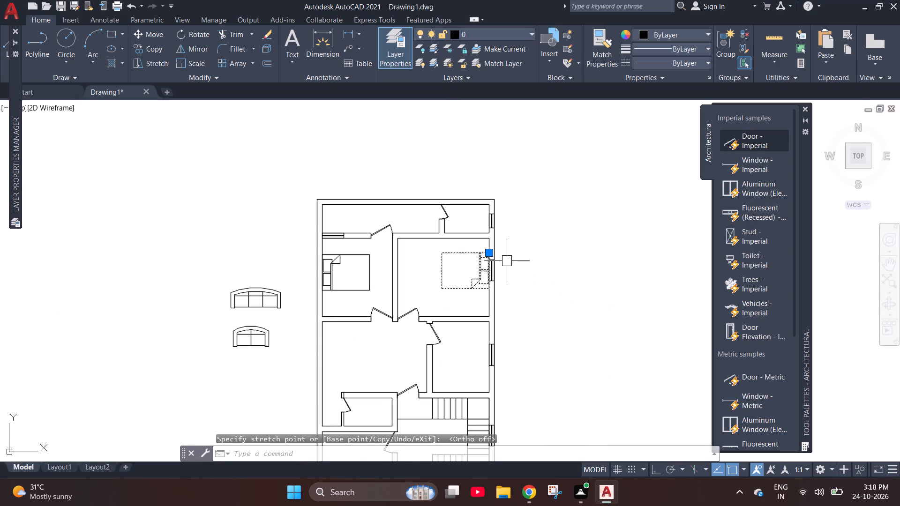
pyautogui.press('Escape')
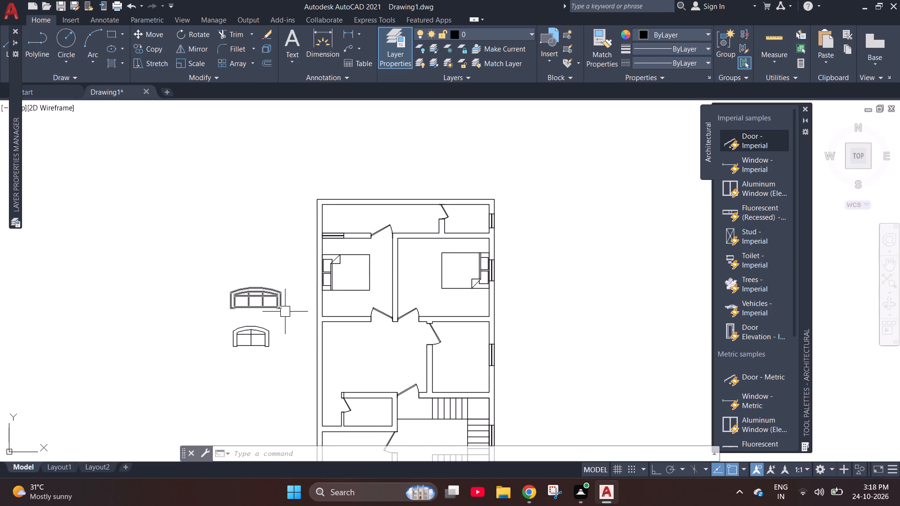
# Rotate the three-seat sofa outside the left wall by 90° about its upper-left corner, with Ortho on.
pyautogui.click(243, 297)
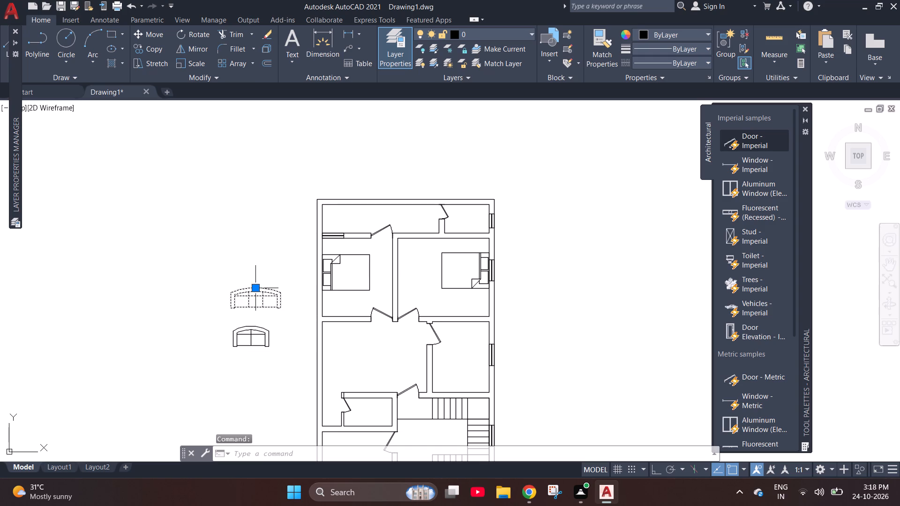
pyautogui.rightClick(255, 286)
pyautogui.click(302, 316)
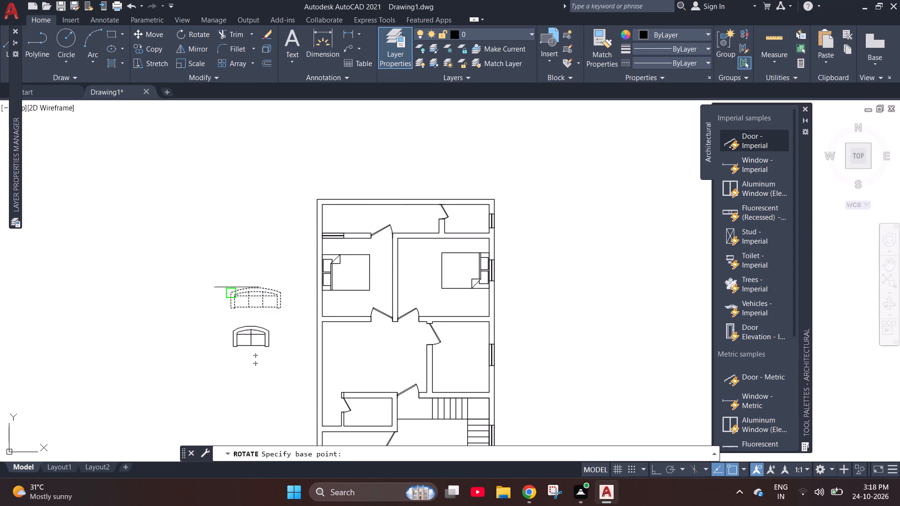
pyautogui.click(232, 290)
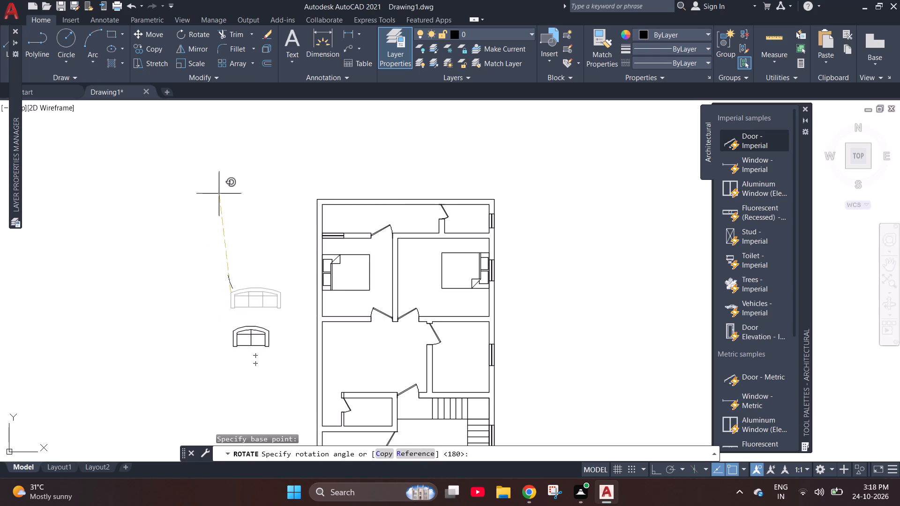
pyautogui.press('F8')
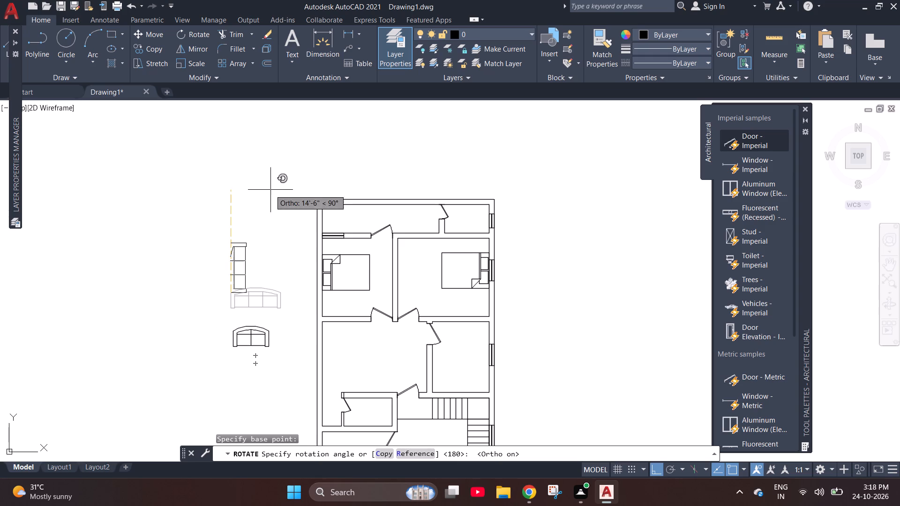
pyautogui.click(271, 190)
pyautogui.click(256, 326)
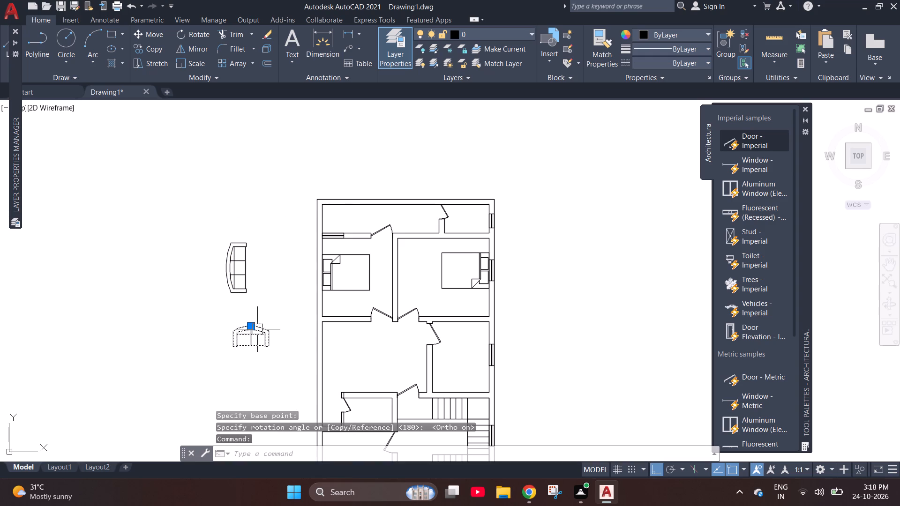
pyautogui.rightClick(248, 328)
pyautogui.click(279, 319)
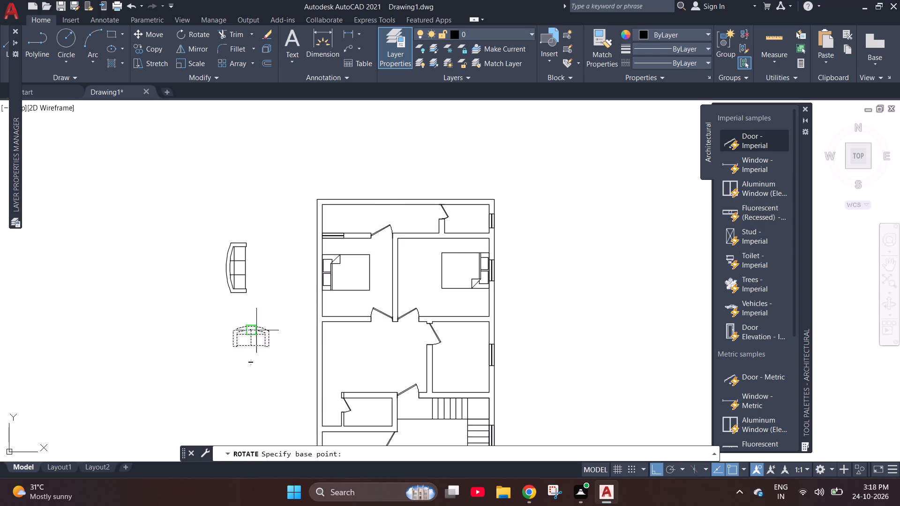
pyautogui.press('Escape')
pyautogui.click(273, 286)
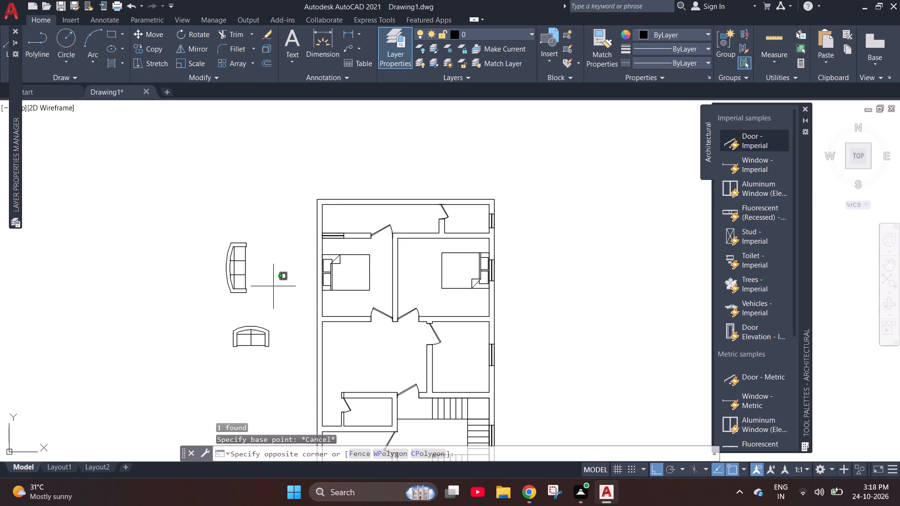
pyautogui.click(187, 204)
# Move the rotated three-seat sofa into the middle-left living room, its back against the left outer wall, with Ortho off.
pyautogui.click(227, 267)
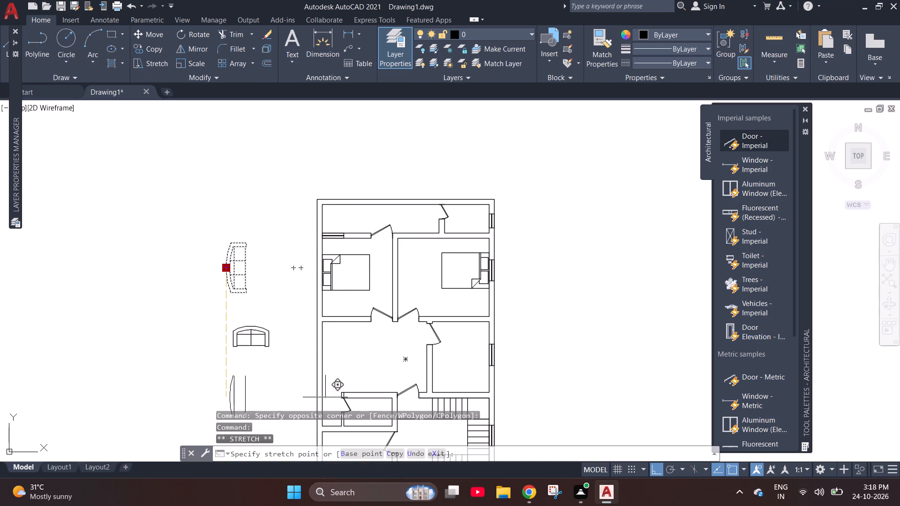
pyautogui.press('F8')
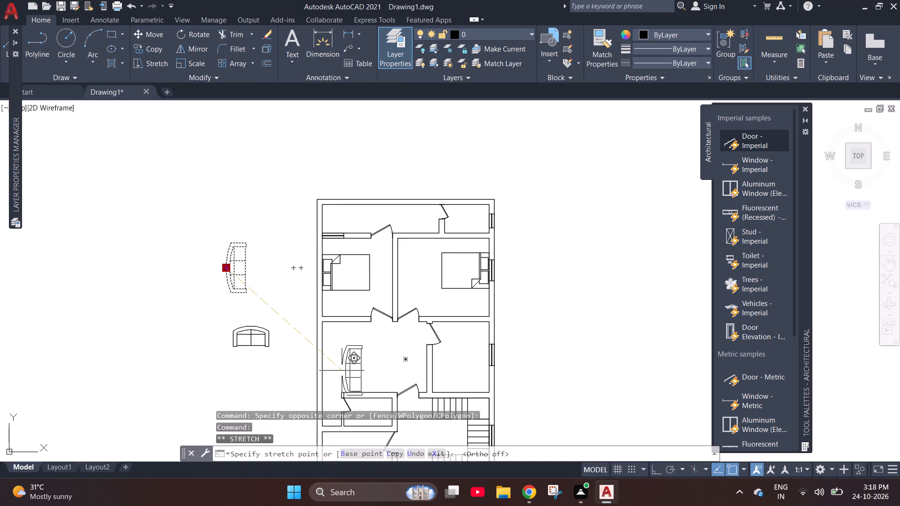
pyautogui.scroll(1, 341, 342)
pyautogui.scroll(-1, 341, 342)
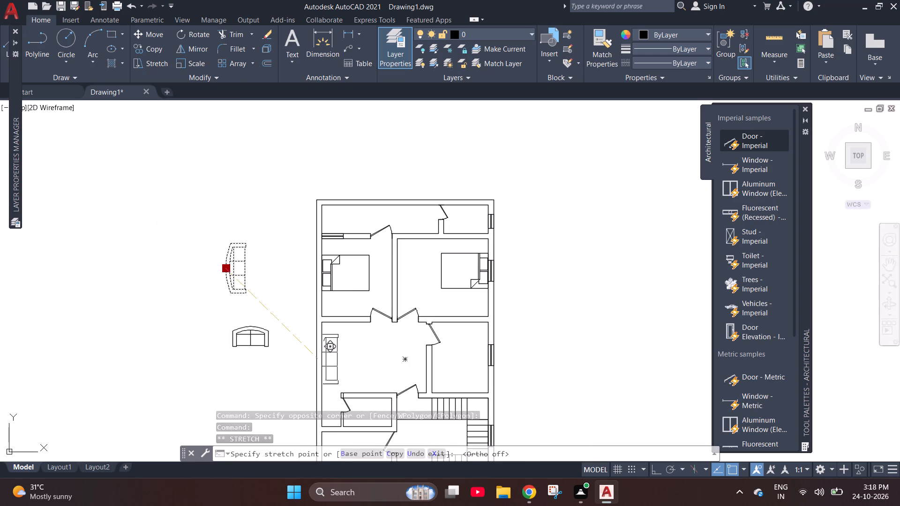
pyautogui.scroll(3, 328, 353)
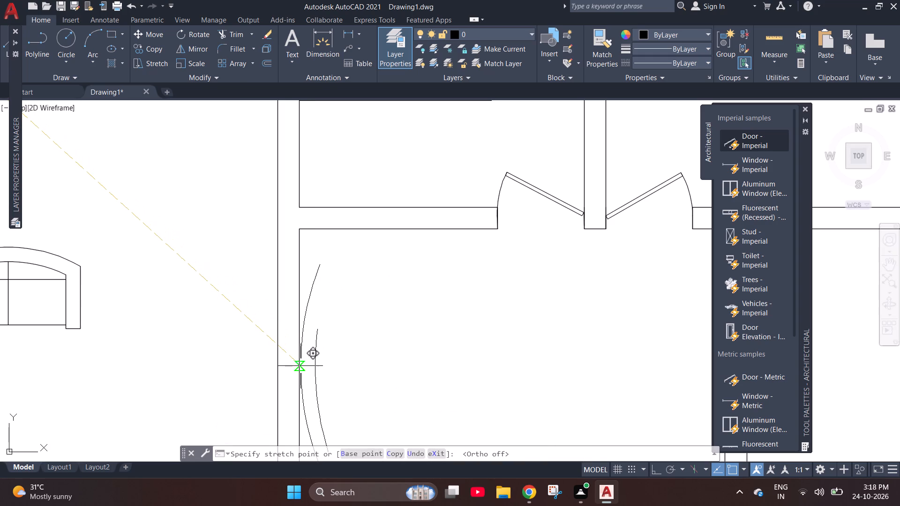
pyautogui.click(300, 366)
pyautogui.scroll(-3, 349, 357)
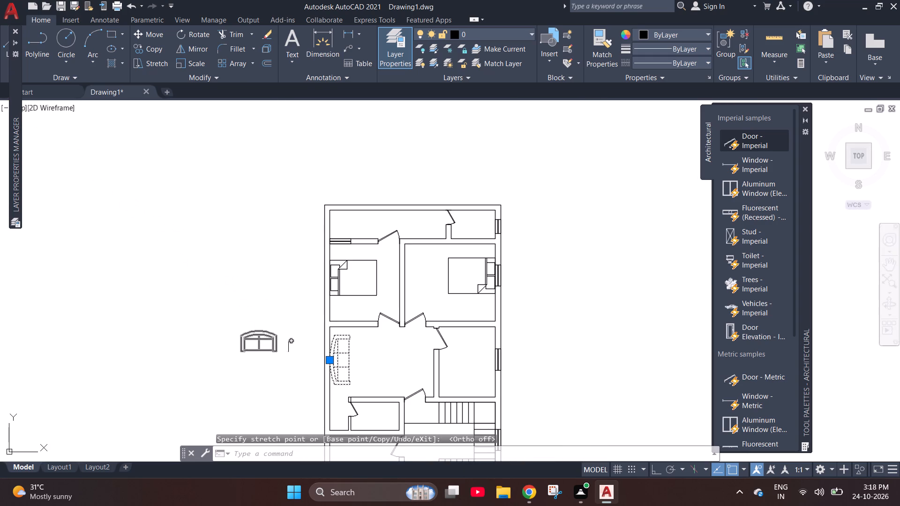
pyautogui.press('Escape')
# Draw a rectangle for a coffee table in front of the three-seat sofa in the living room.
pyautogui.write('rec')
pyautogui.press('Return')
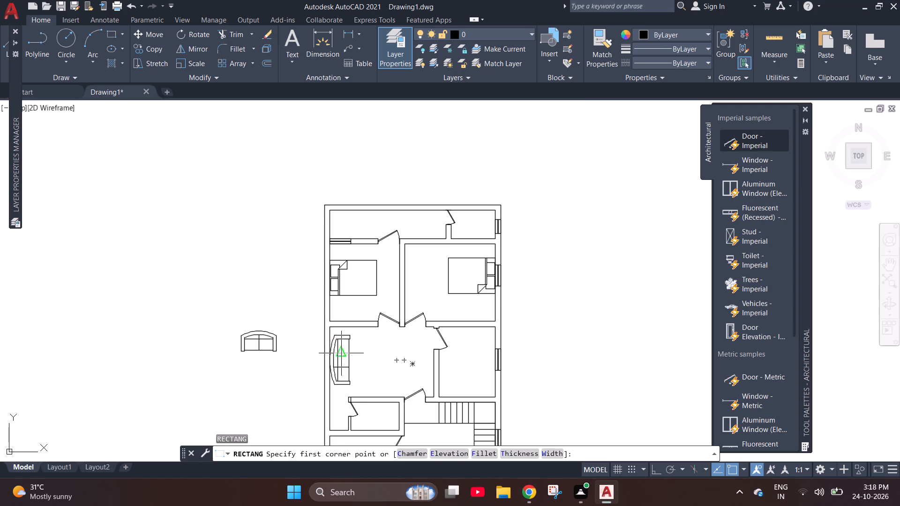
pyautogui.scroll(2, 362, 384)
pyautogui.click(345, 291)
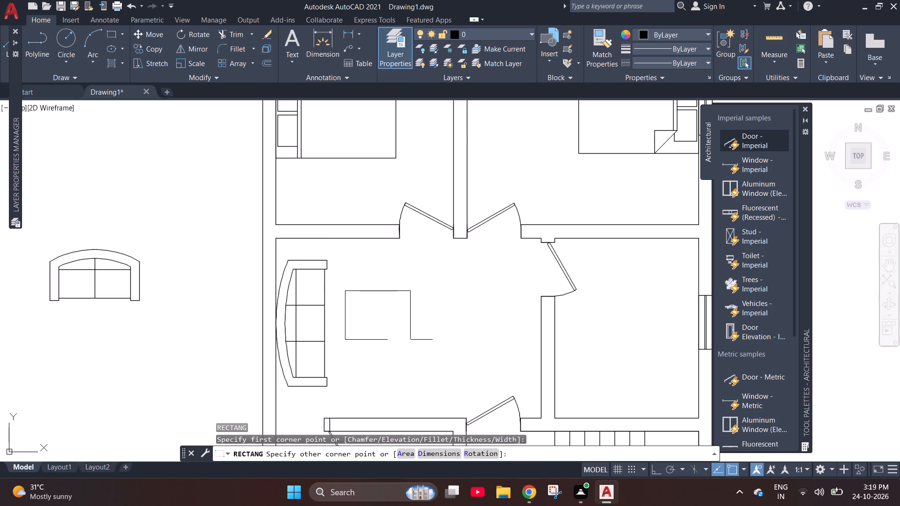
pyautogui.click(409, 340)
pyautogui.press('Escape')
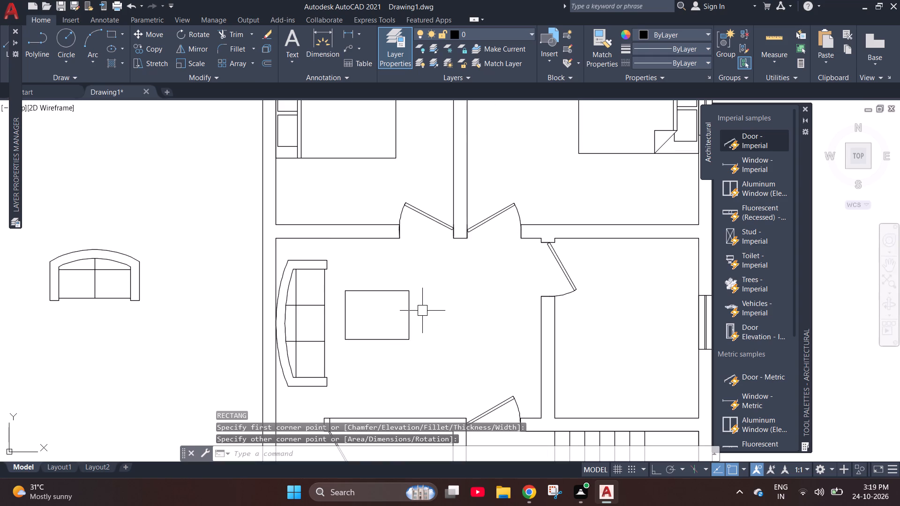
# Offset the coffee table rectangle inward by 2".
pyautogui.press('o')
pyautogui.press('Return')
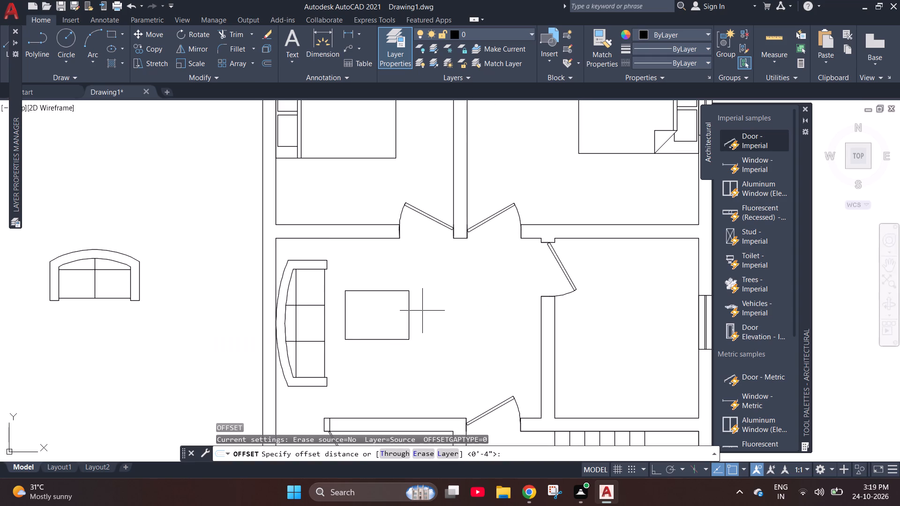
pyautogui.write('2"')
pyautogui.press('Return')
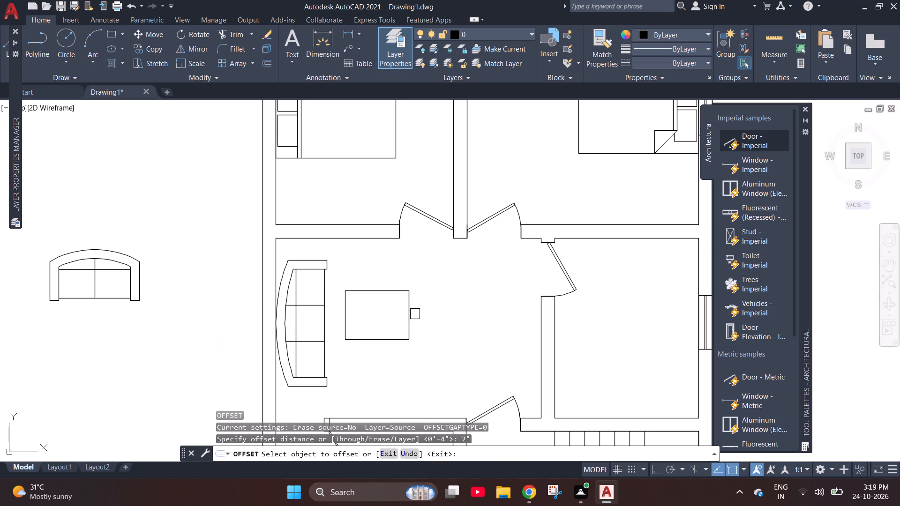
pyautogui.moveTo(411, 312); pyautogui.dragTo(406, 312)
pyautogui.click(385, 317)
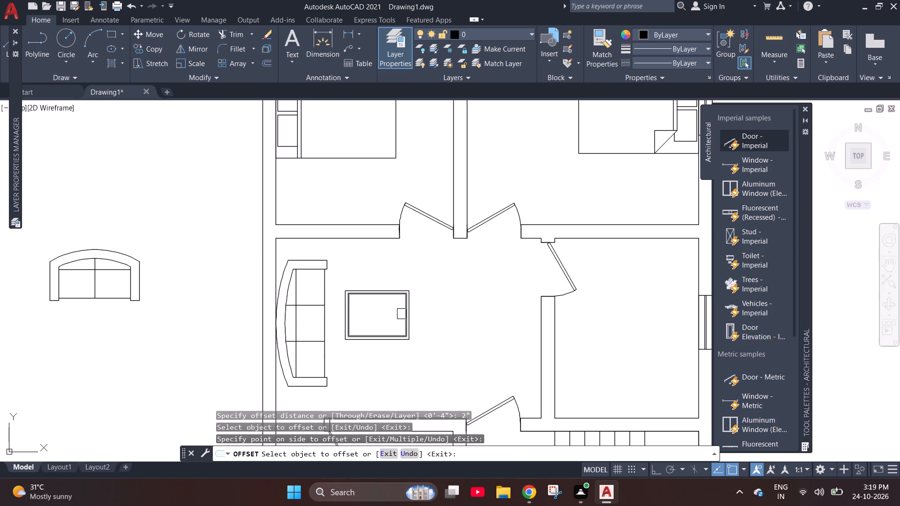
# Offset the table's inner rectangle inward repeatedly with the Multiple option, nesting rectangles down to a thin strip at the centre.
pyautogui.scroll(2, 402, 314)
pyautogui.click(405, 314)
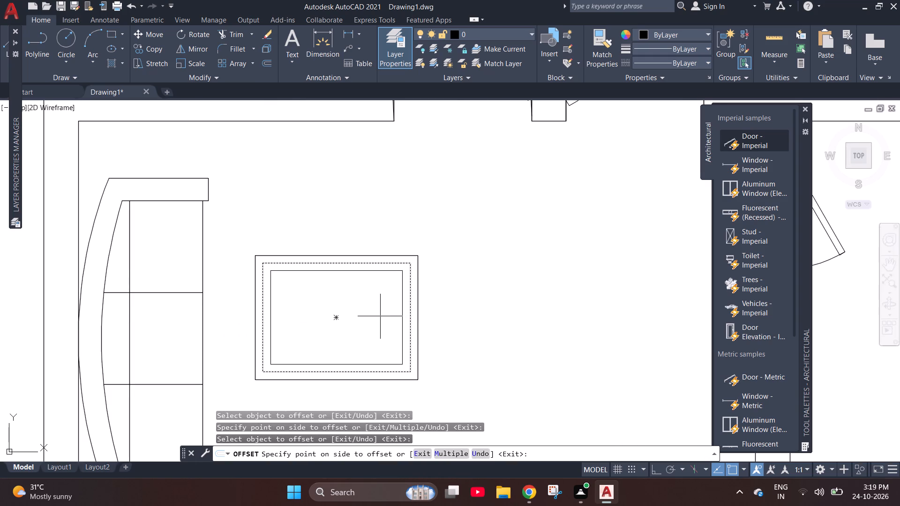
pyautogui.press('m')
pyautogui.press('Return')
pyautogui.click(380, 316)
pyautogui.click(367, 321)
pyautogui.click(356, 320)
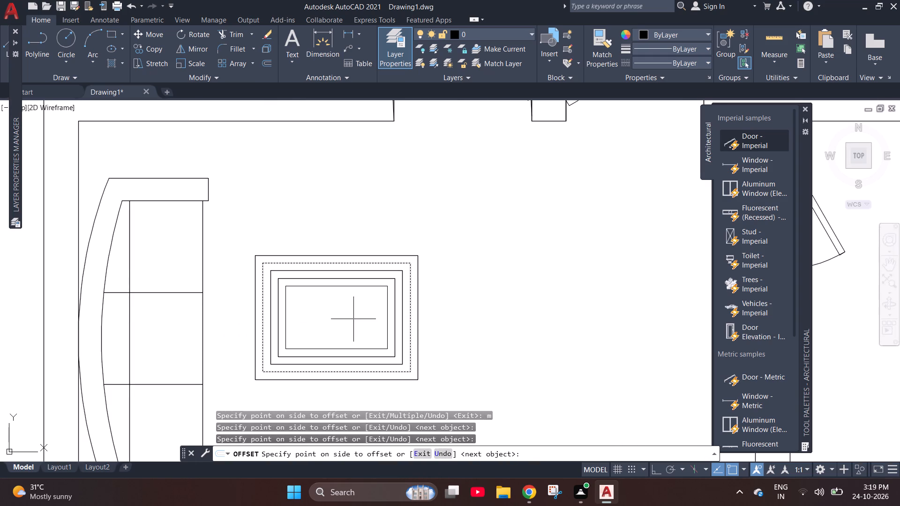
pyautogui.click(344, 318)
pyautogui.moveTo(334, 318); pyautogui.dragTo(330, 318)
pyautogui.click(320, 318)
pyautogui.click(318, 318)
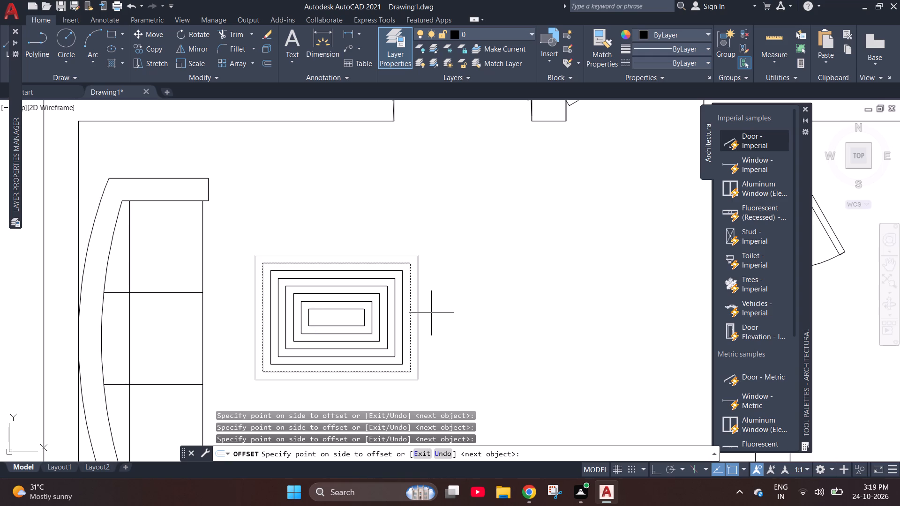
pyautogui.click(306, 314)
pyautogui.press('Escape')
# Draw a square bedside table above the bed in the upper-left bedroom, starting from the bed's upper corner at the left wall.
pyautogui.scroll(-2, 394, 296)
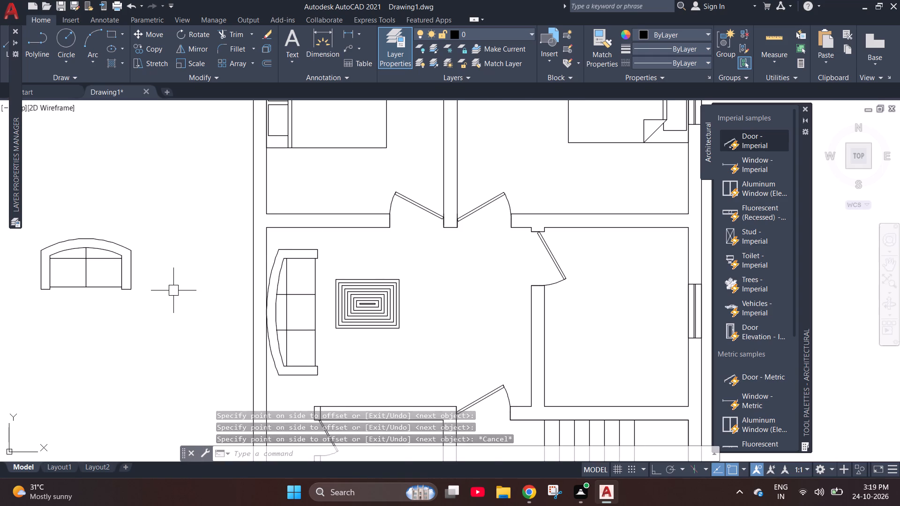
pyautogui.scroll(-2, 173, 290)
pyautogui.scroll(3, 227, 195)
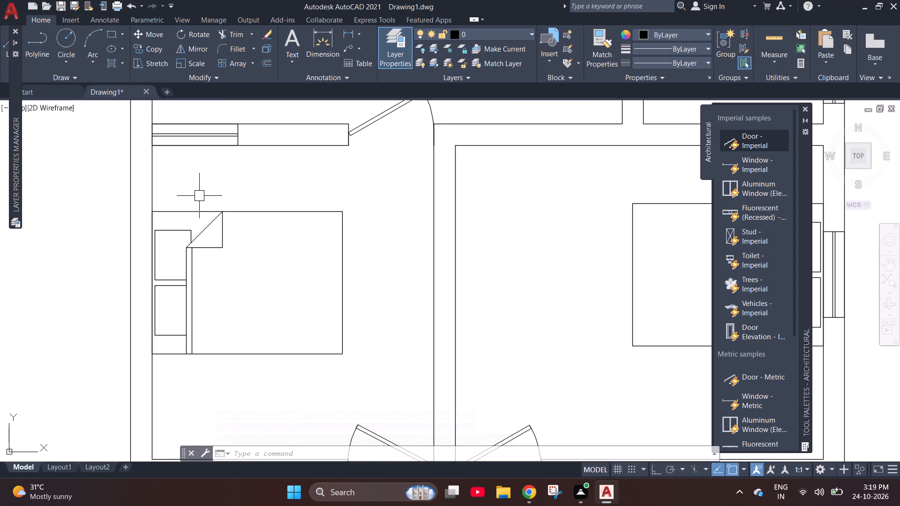
pyautogui.press('Escape')
pyautogui.press('Escape')
pyautogui.write('rec')
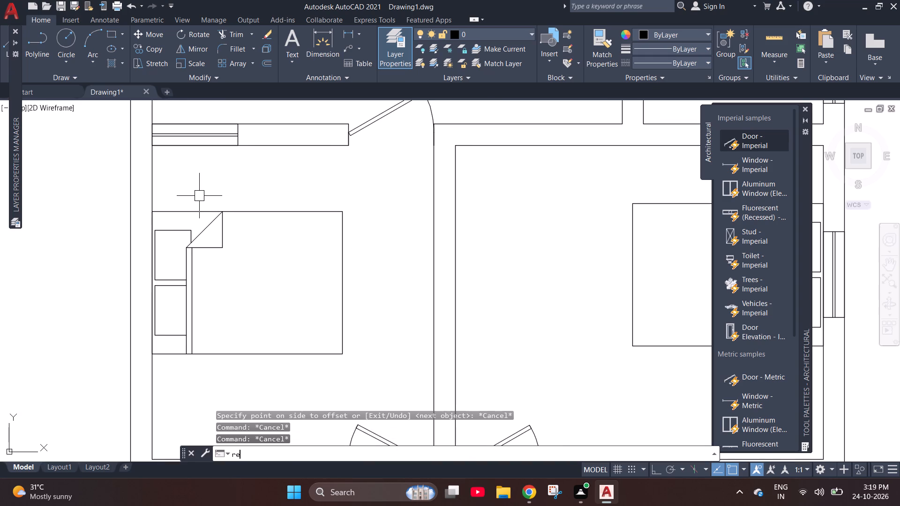
pyautogui.press('Return')
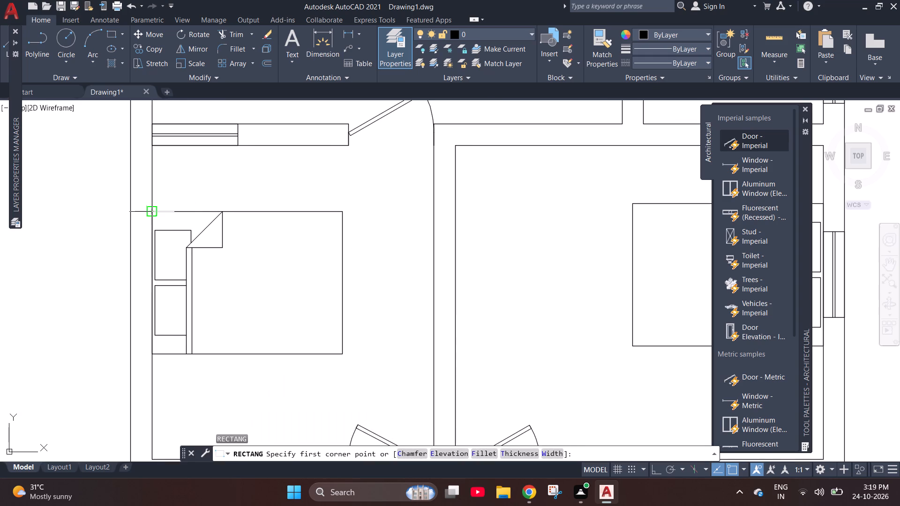
pyautogui.click(152, 212)
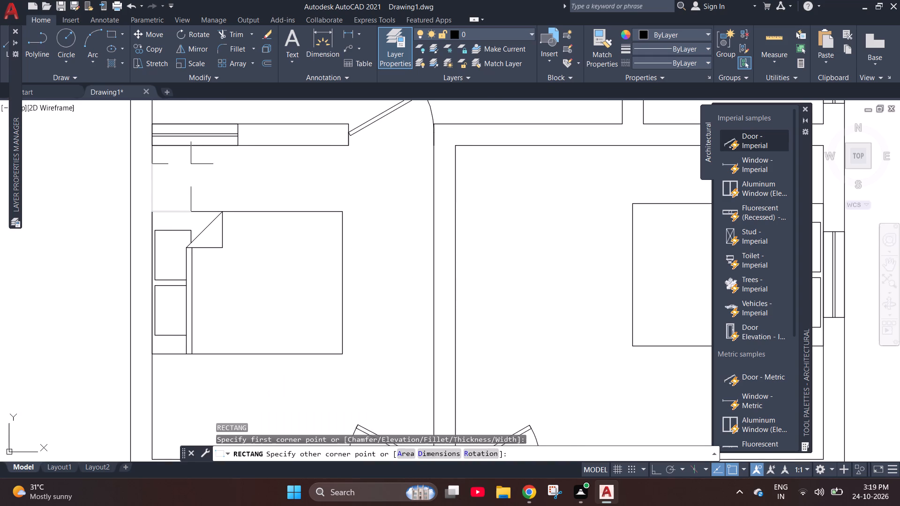
pyautogui.click(193, 171)
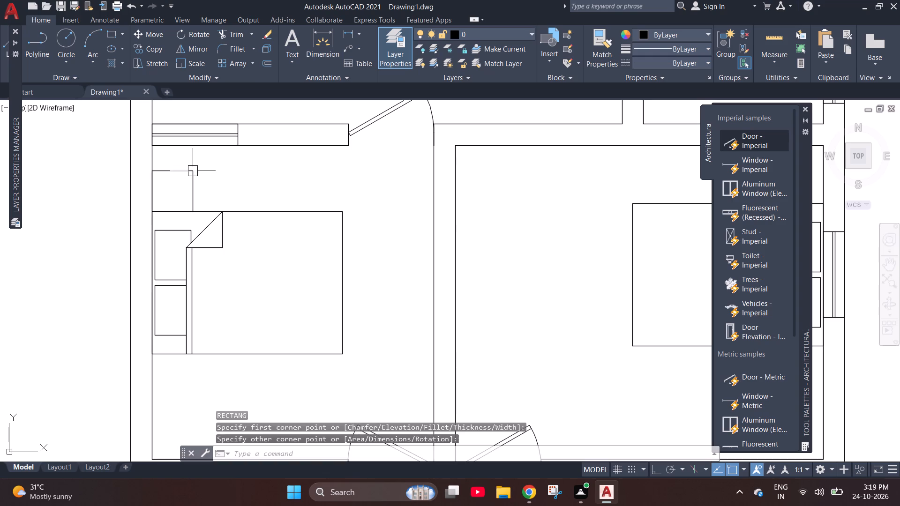
# Copy the bedside table from its lower-right corner to the lower side of the bed in the upper-left bedroom, against the left wall.
pyautogui.click(195, 193)
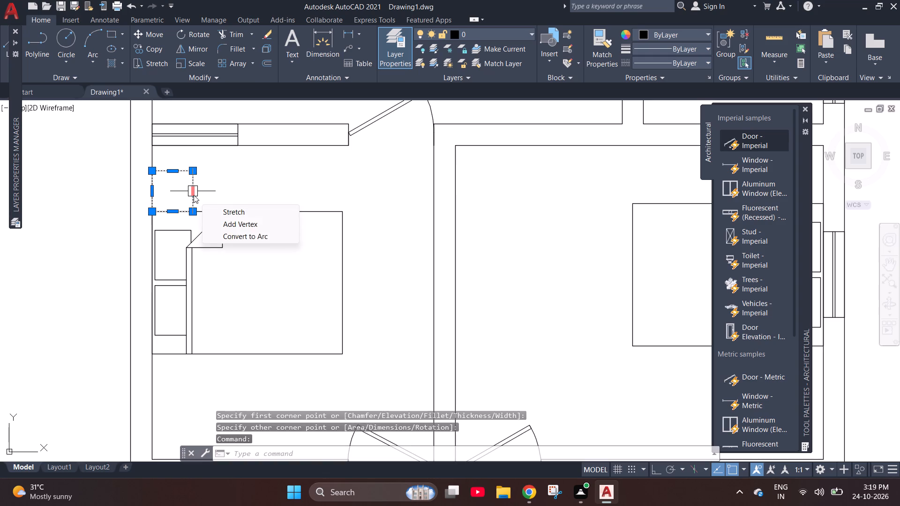
pyautogui.write('co')
pyautogui.press('Return')
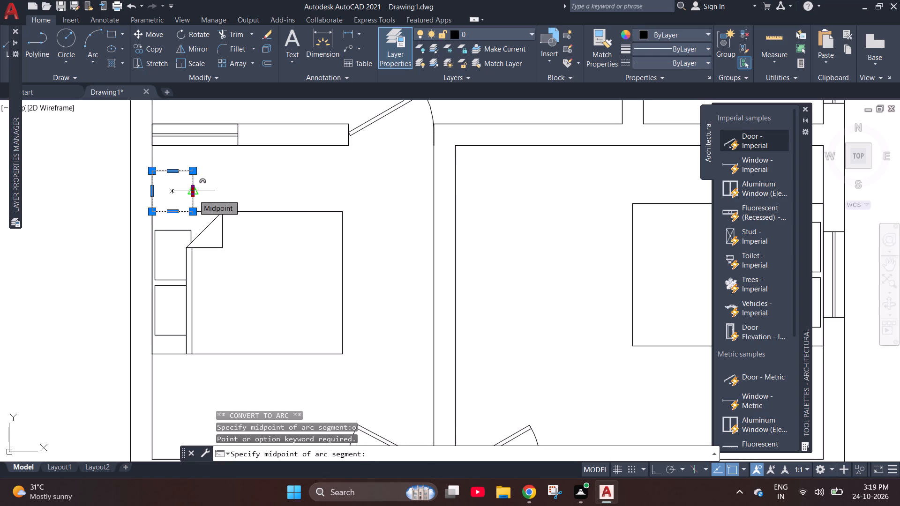
pyautogui.press('Escape')
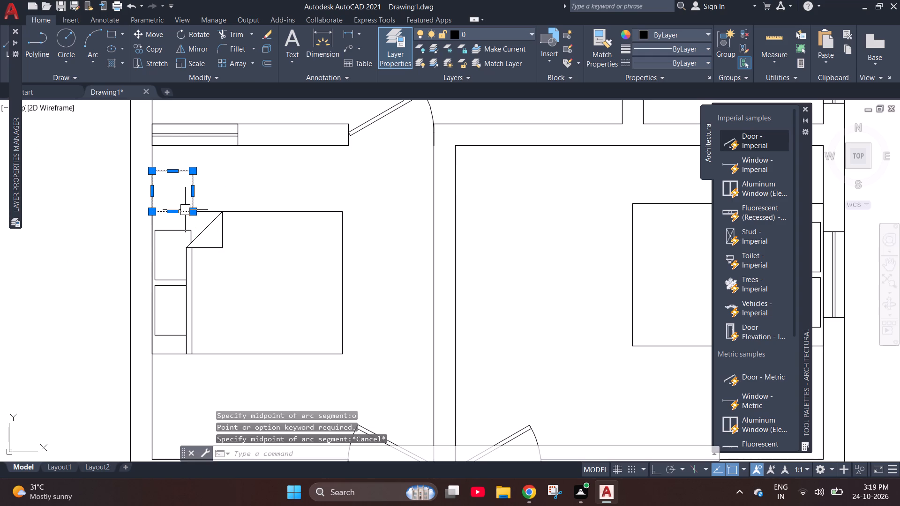
pyautogui.write('co')
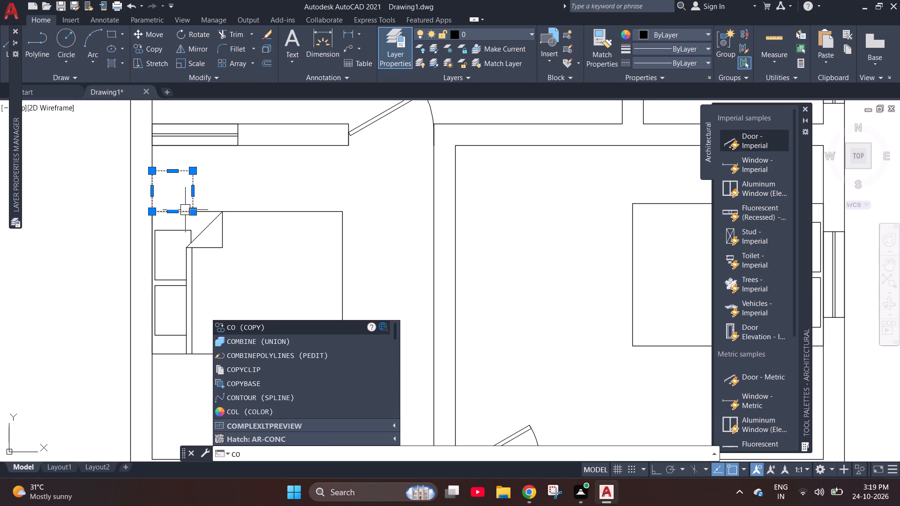
pyautogui.press('Return')
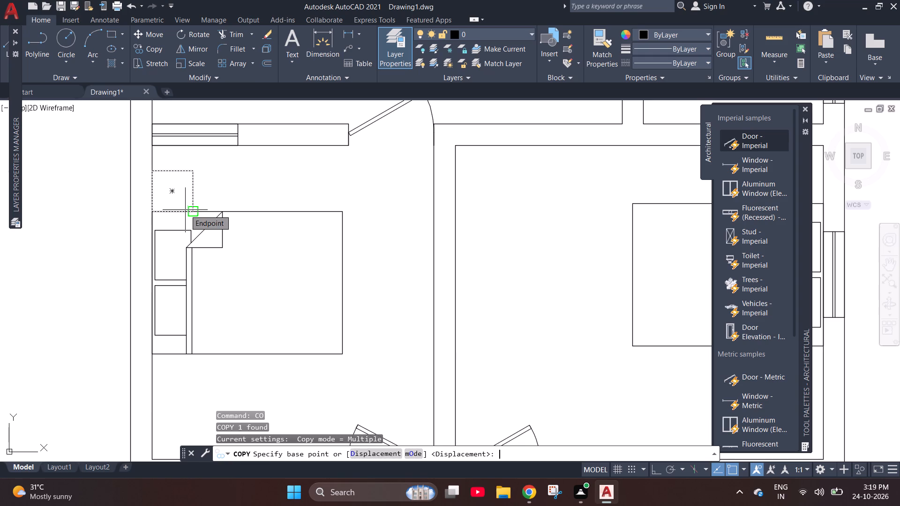
pyautogui.click(190, 209)
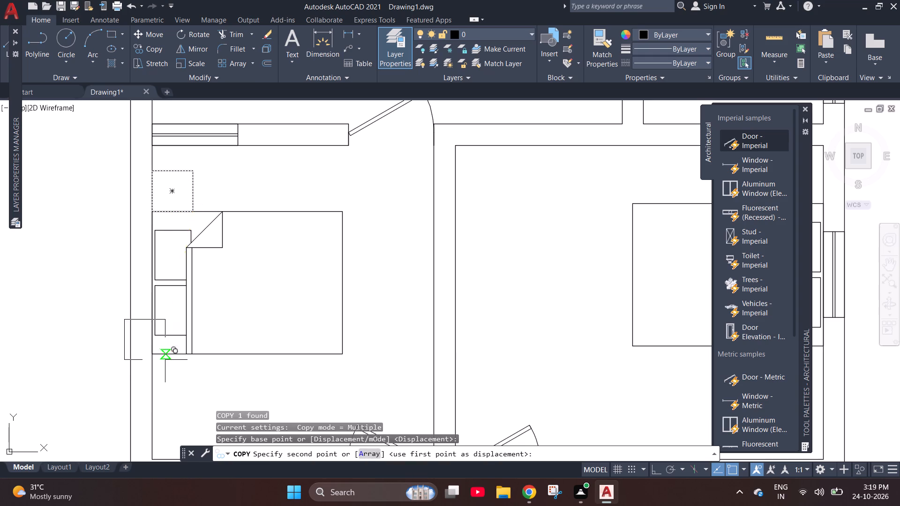
pyautogui.scroll(3, 200, 393)
pyautogui.scroll(-1, 205, 398)
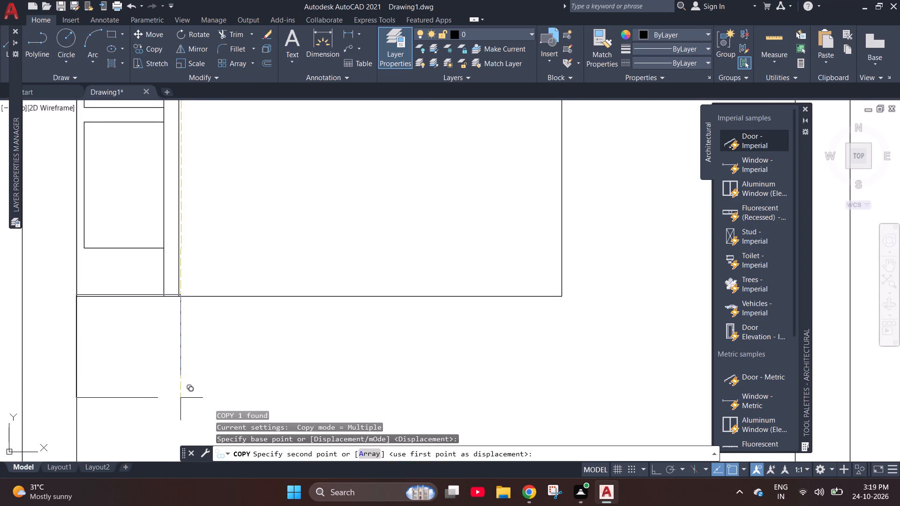
pyautogui.scroll(2, 181, 398)
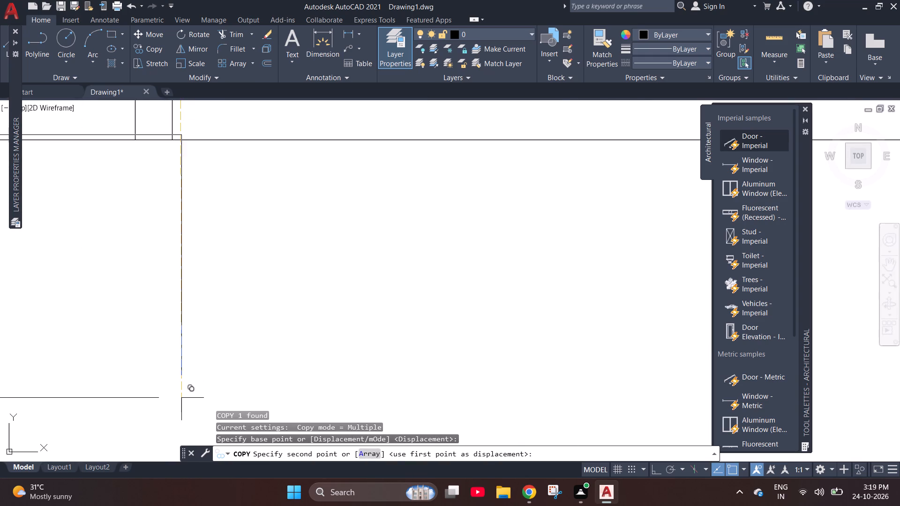
pyautogui.scroll(-1, 184, 398)
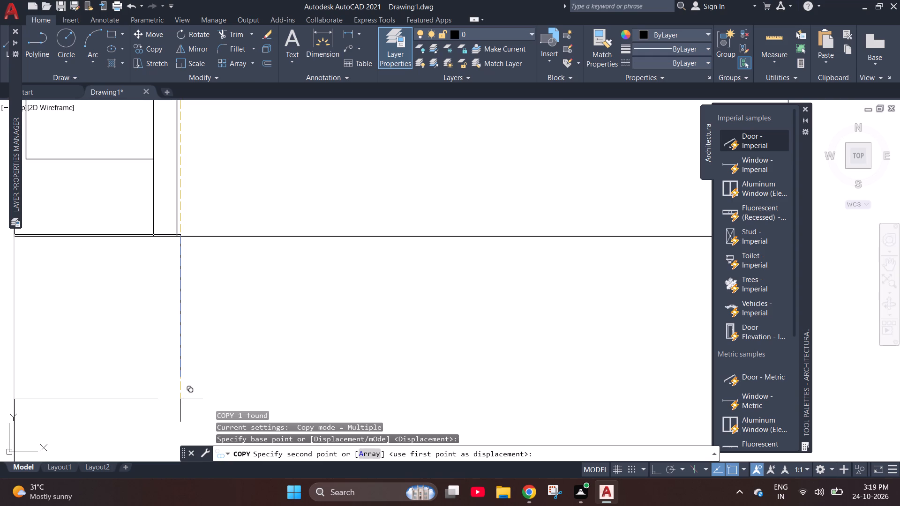
pyautogui.click(180, 399)
# Copy the bedside table to both sides of the bed in the upper-right bedroom, against the right wall.
pyautogui.scroll(-4, 95, 341)
pyautogui.scroll(2, 487, 350)
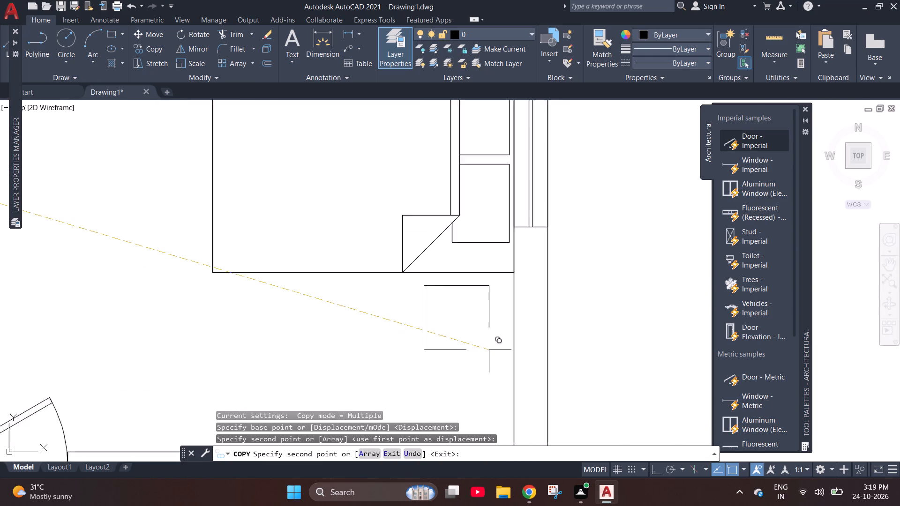
pyautogui.scroll(1, 489, 350)
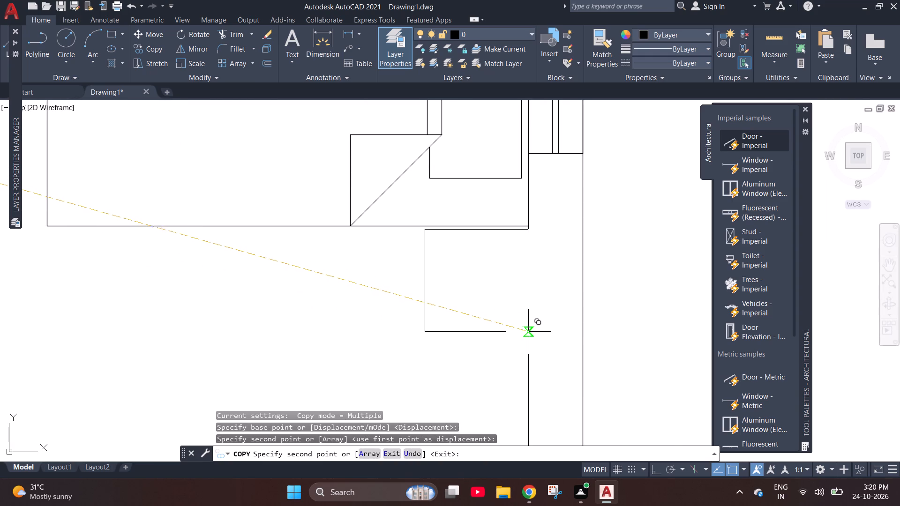
pyautogui.click(528, 328)
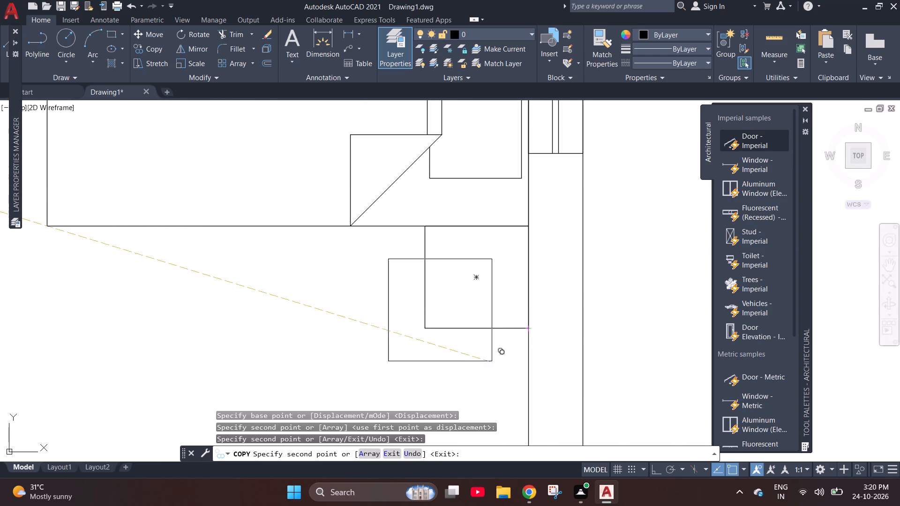
pyautogui.scroll(-3, 489, 364)
pyautogui.scroll(3, 493, 235)
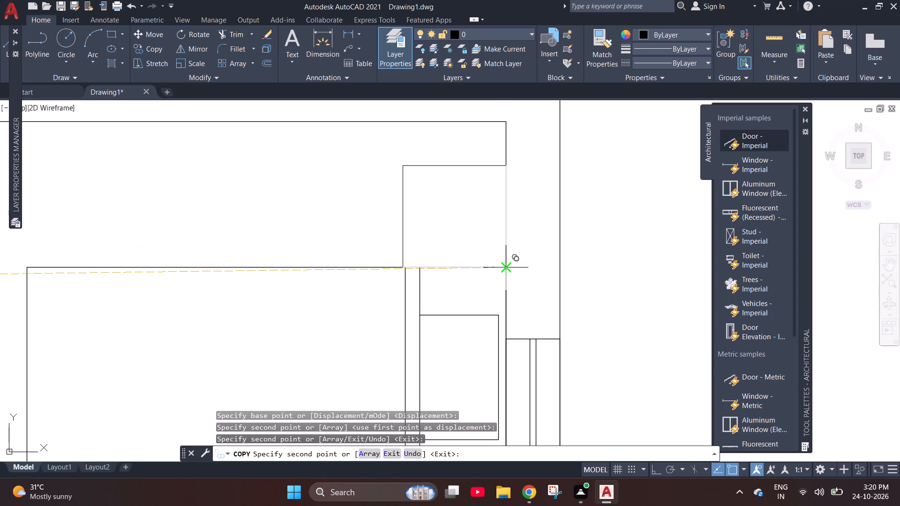
pyautogui.click(509, 269)
pyautogui.scroll(-5, 412, 220)
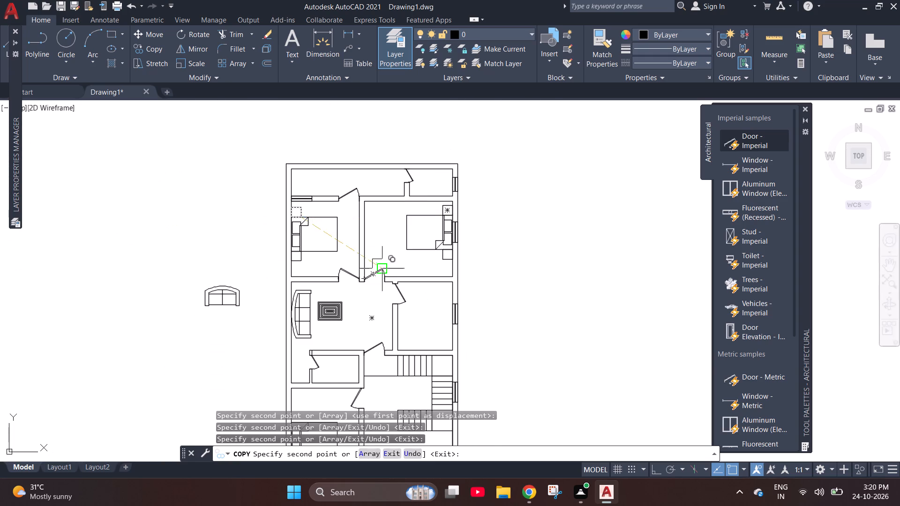
# Copy the bedside table to both sides of the bed in the lower-left bedroom, against the left wall, and finish copying.
pyautogui.scroll(-1, 377, 268)
pyautogui.scroll(6, 337, 390)
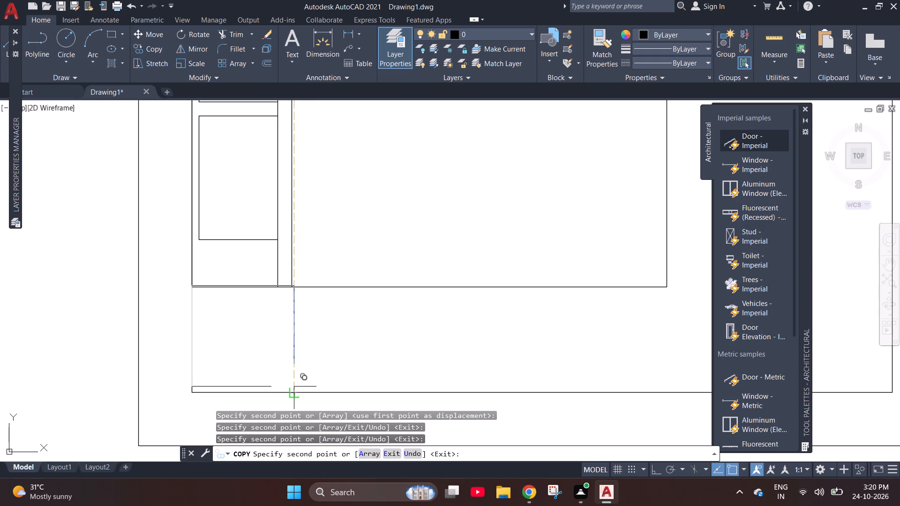
pyautogui.click(294, 388)
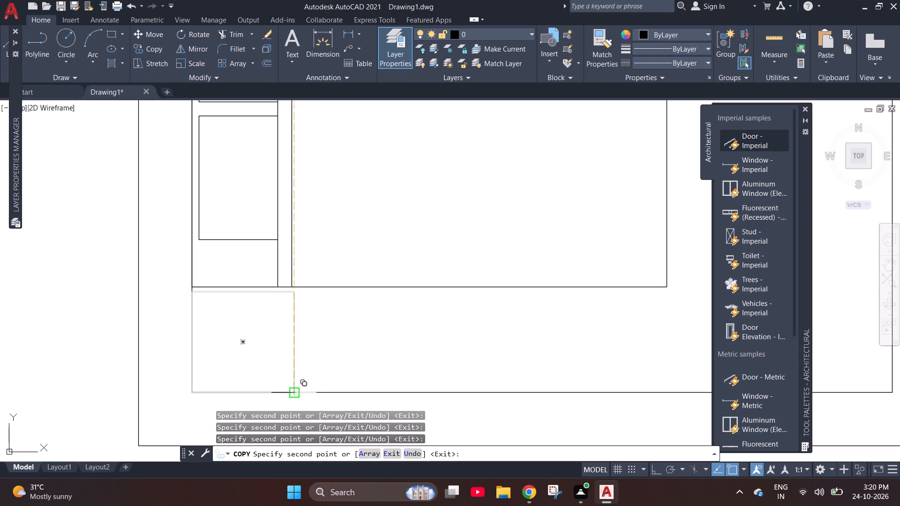
pyautogui.scroll(-1, 348, 393)
pyautogui.scroll(-1, 335, 283)
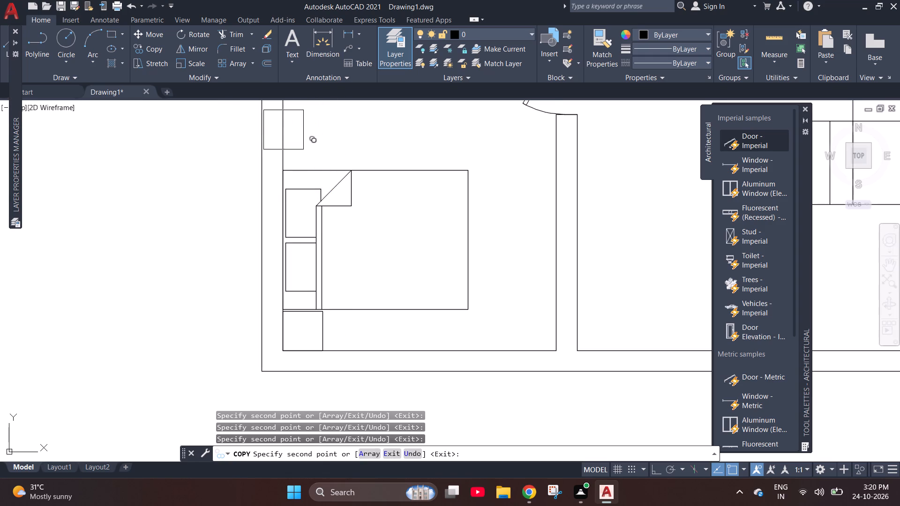
pyautogui.scroll(3, 301, 134)
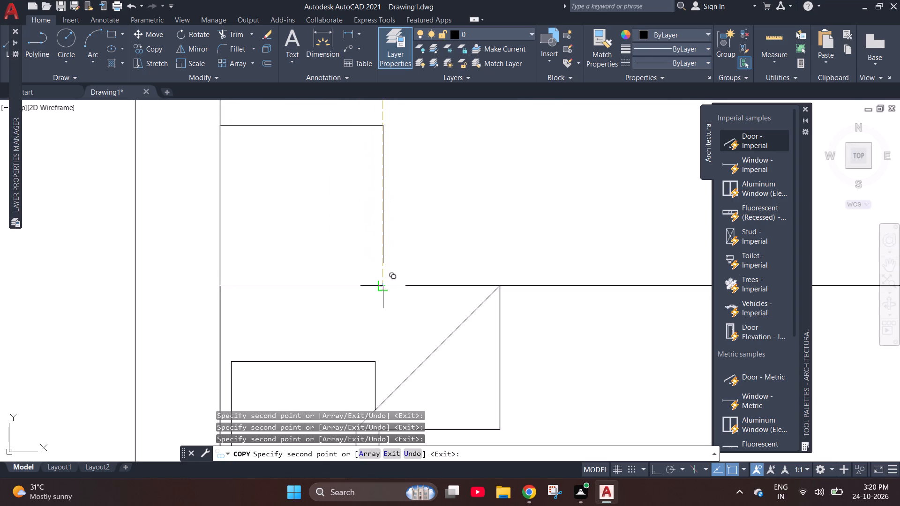
pyautogui.click(387, 286)
pyautogui.scroll(-6, 377, 332)
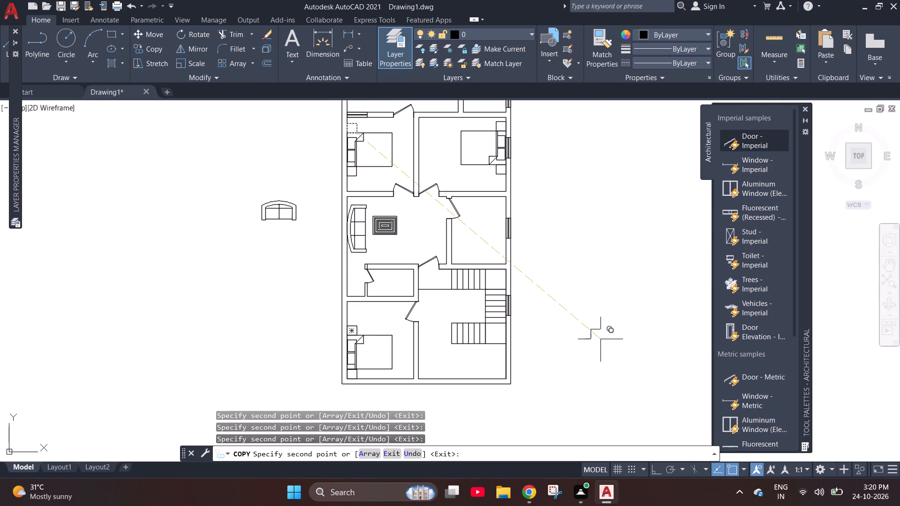
pyautogui.press('Escape')
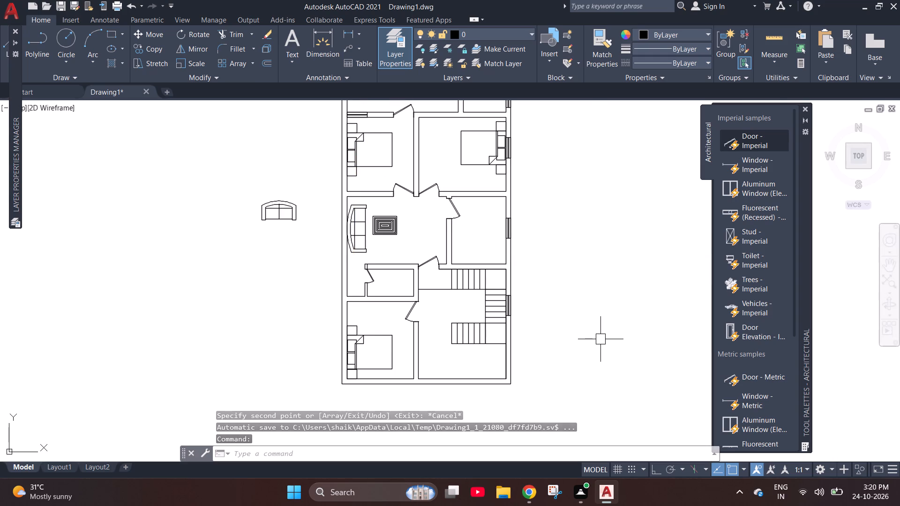
# Insert the Lamp - Table block from DesignCenter's Home - Space Planner blocks in the empty area left of the plan.
pyautogui.scroll(-1, 593, 339)
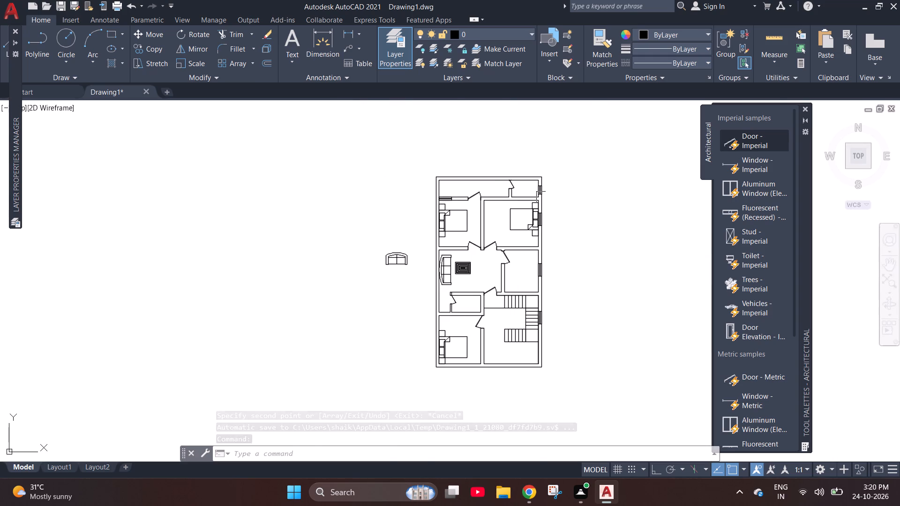
pyautogui.scroll(2, 536, 177)
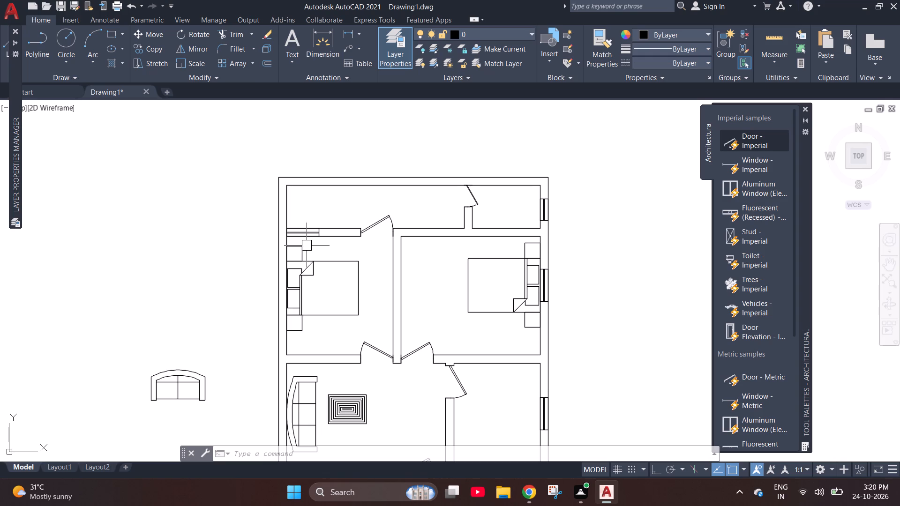
pyautogui.write('dc')
pyautogui.press('Return')
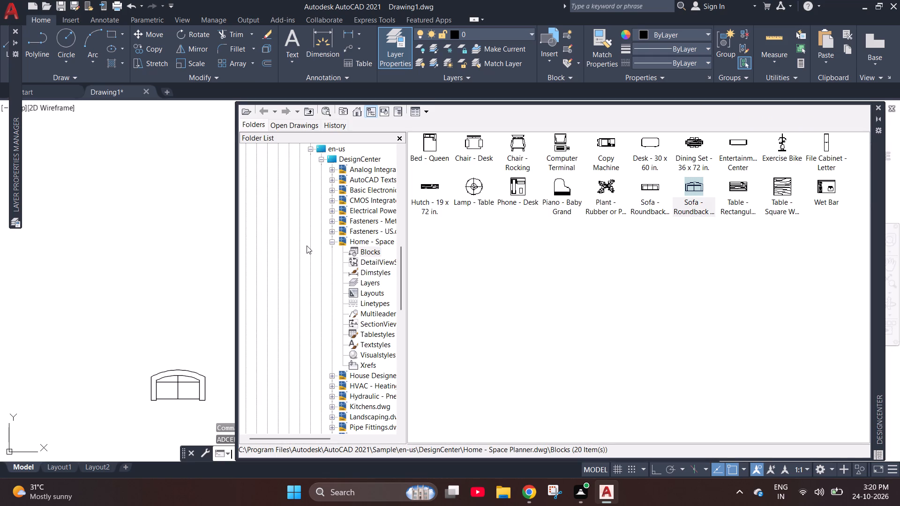
pyautogui.moveTo(475, 186); pyautogui.dragTo(131, 275)
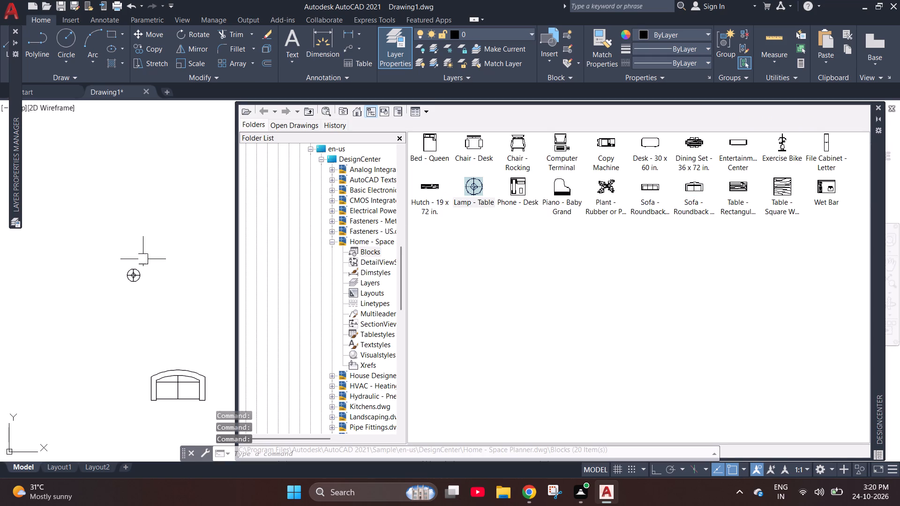
pyautogui.click(880, 106)
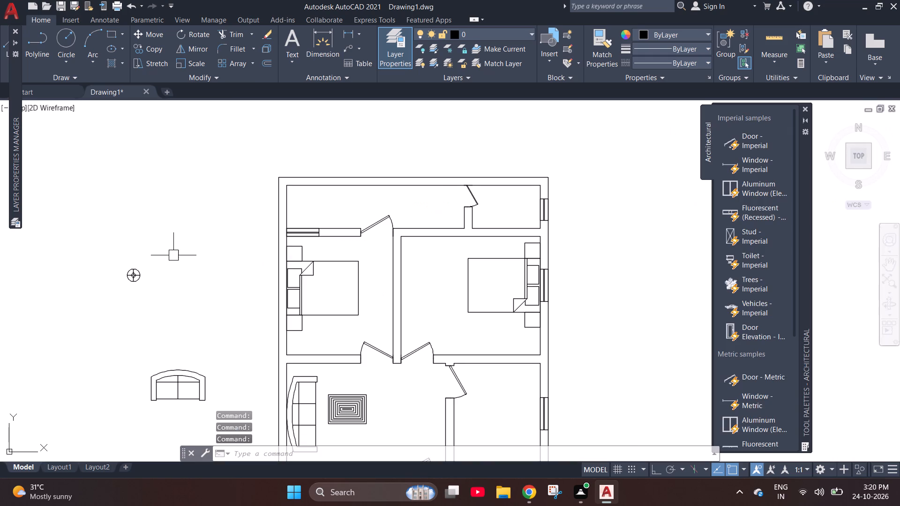
# Move the table lamp by its centre onto the bedside table above the bed in the upper-left bedroom.
pyautogui.scroll(3, 163, 256)
pyautogui.click(39, 335)
pyautogui.click(38, 333)
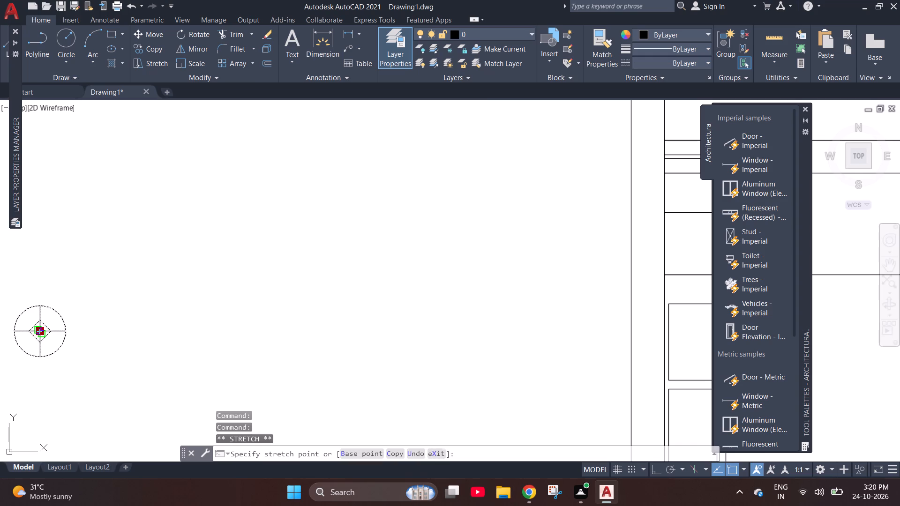
pyautogui.scroll(-2, 191, 300)
pyautogui.scroll(3, 369, 284)
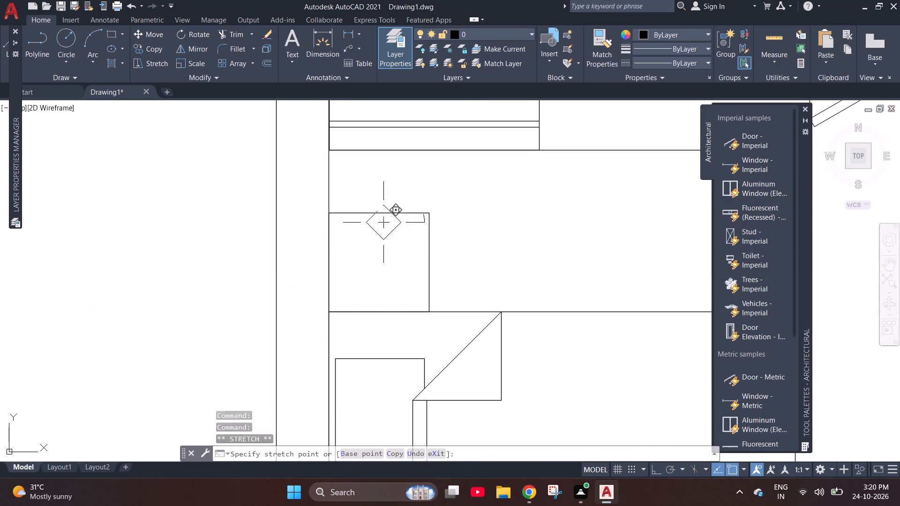
pyautogui.click(380, 263)
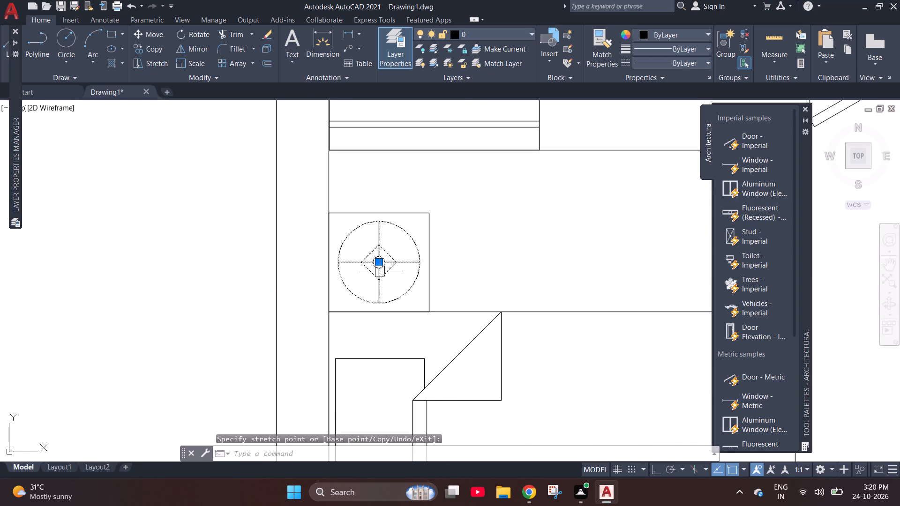
# Copy the lamp from its centre to the middle of the bedside table below the bed in the upper-left bedroom.
pyautogui.write('co')
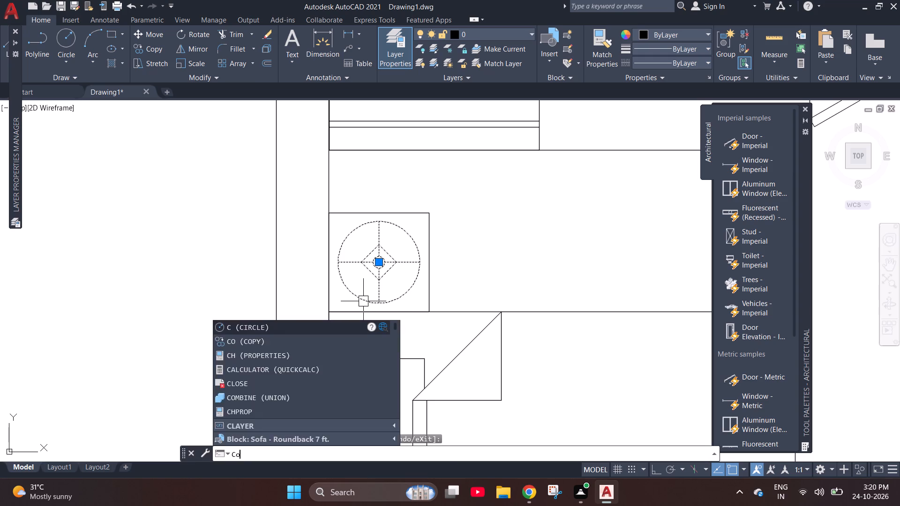
pyautogui.press('Return')
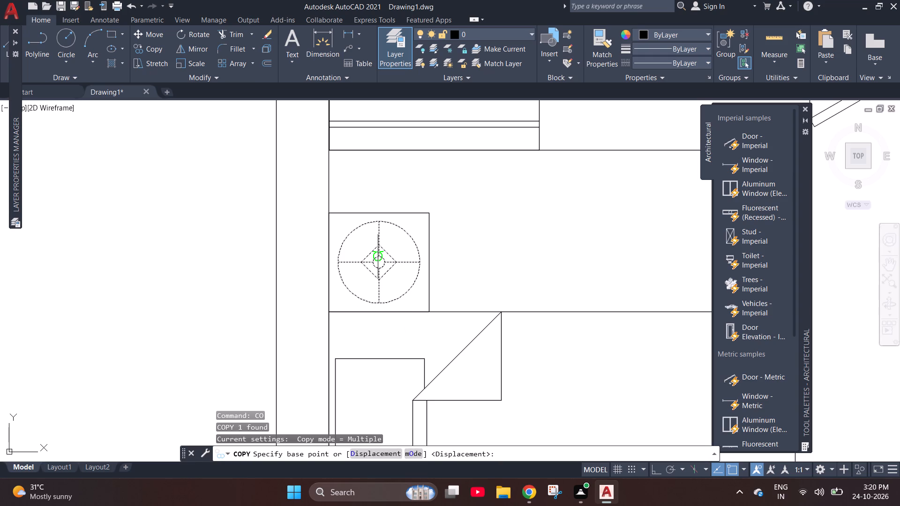
pyautogui.scroll(3, 377, 260)
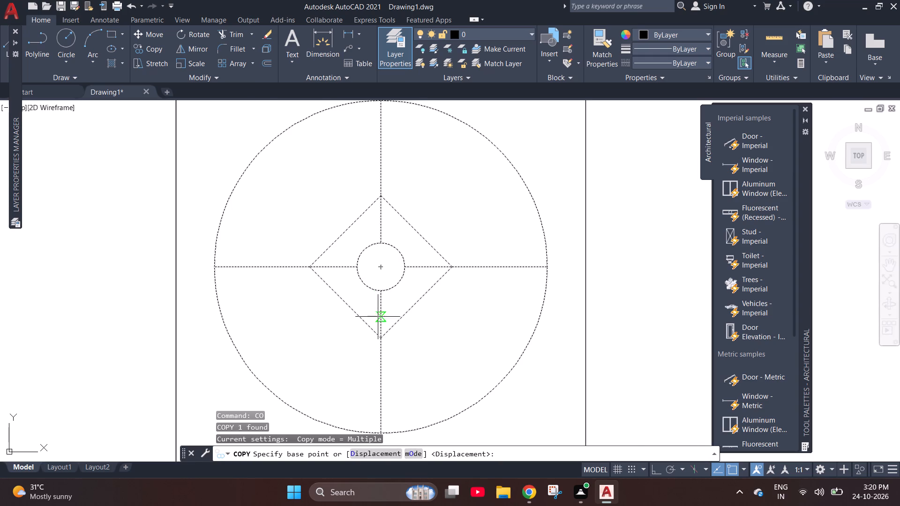
pyautogui.click(381, 269)
pyautogui.scroll(-4, 268, 210)
pyautogui.scroll(-1, 321, 217)
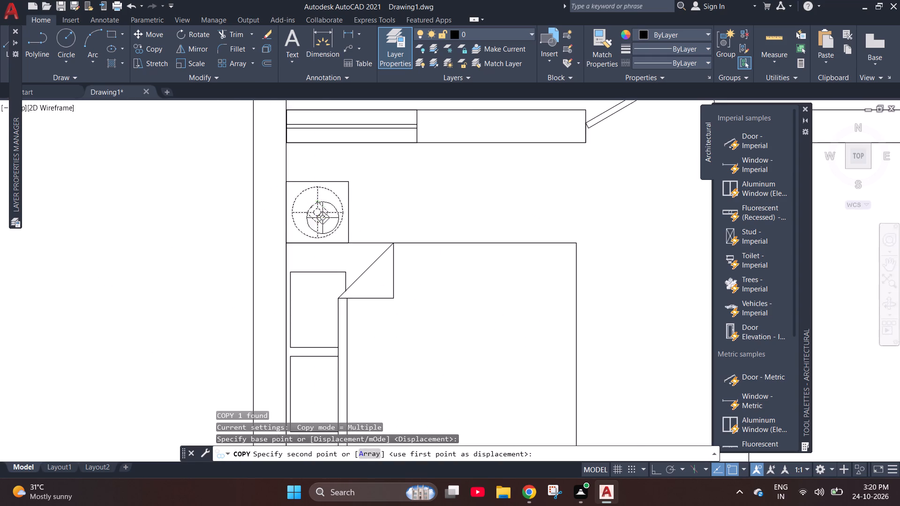
pyautogui.scroll(-1, 321, 217)
pyautogui.scroll(3, 334, 334)
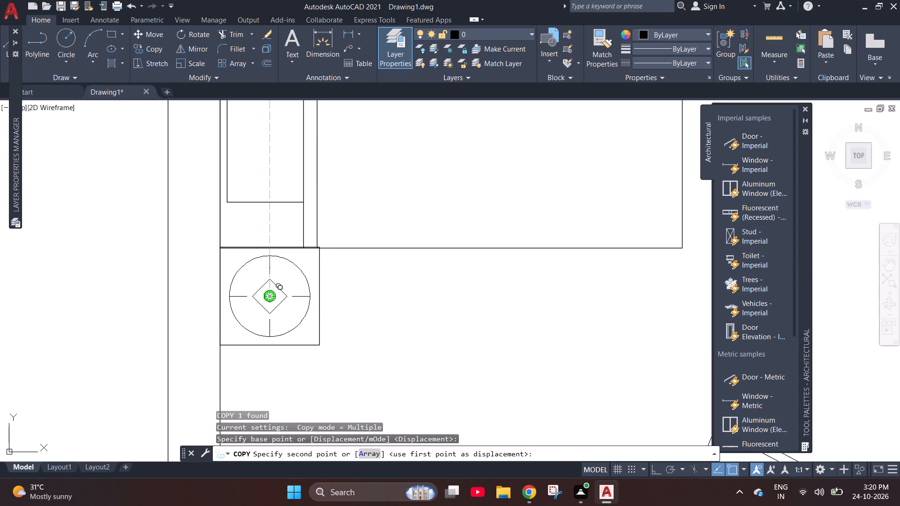
pyautogui.click(269, 295)
# Place lamp copies at the centres of both bedside tables in the upper-right bedroom.
pyautogui.scroll(-3, 153, 284)
pyautogui.scroll(3, 537, 281)
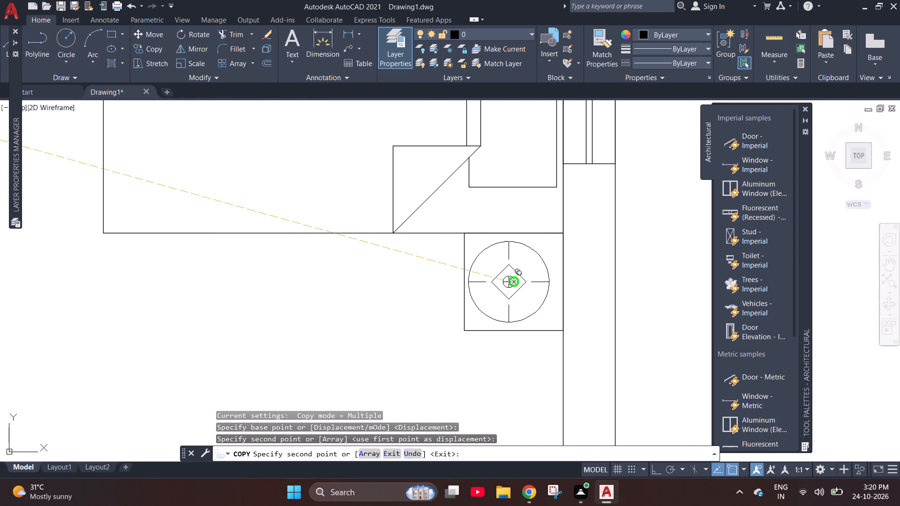
pyautogui.click(511, 282)
pyautogui.scroll(-3, 352, 302)
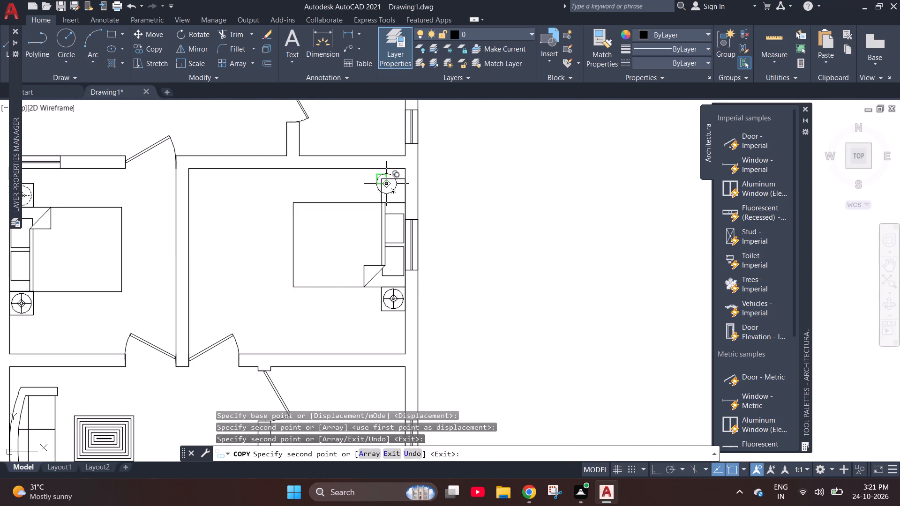
pyautogui.scroll(3, 390, 175)
pyautogui.click(400, 238)
pyautogui.scroll(-2, 483, 201)
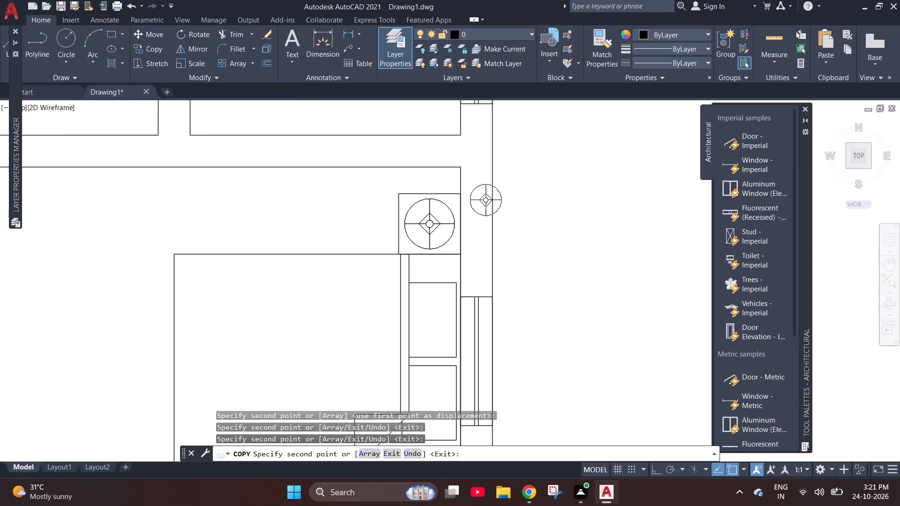
# Place lamp copies at the centres of both bedside tables in the lower-left bedroom and finish copying.
pyautogui.scroll(-3, 488, 200)
pyautogui.scroll(-1, 334, 245)
pyautogui.scroll(3, 338, 364)
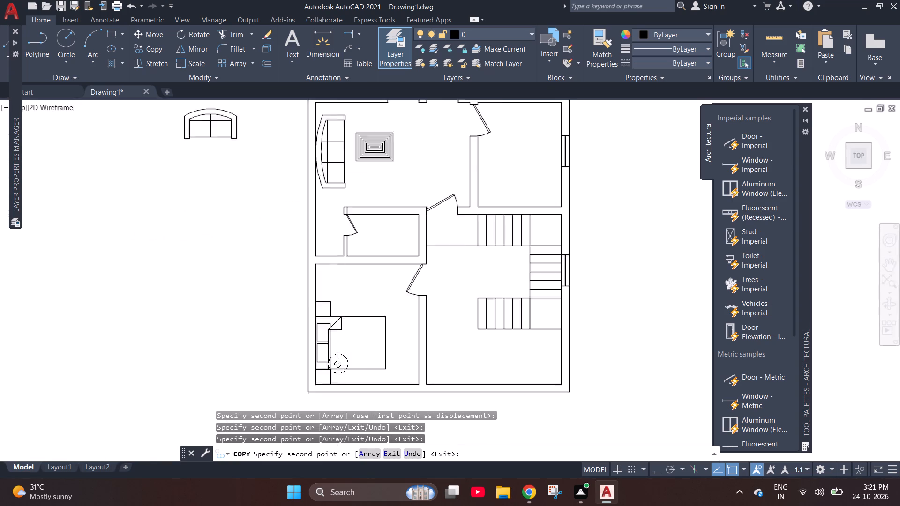
pyautogui.scroll(3, 326, 397)
pyautogui.scroll(2, 267, 391)
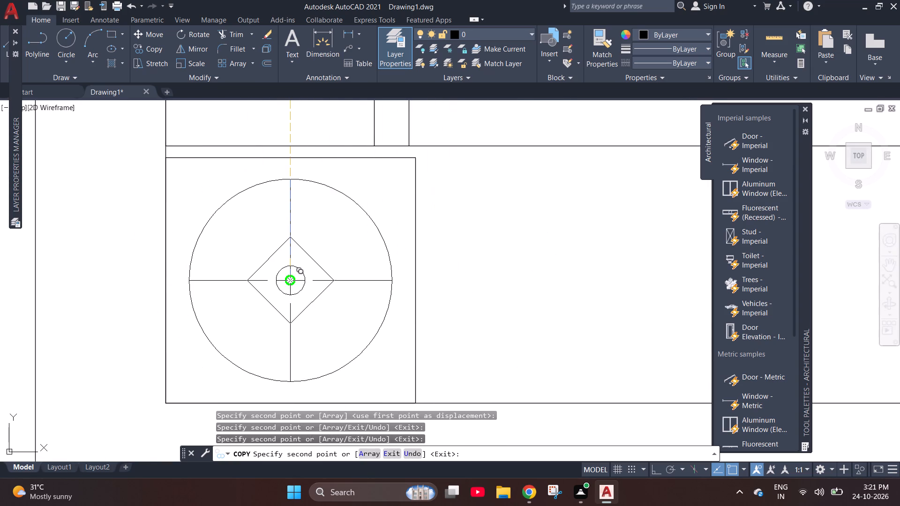
pyautogui.click(290, 281)
pyautogui.scroll(-5, 288, 302)
pyautogui.scroll(3, 282, 168)
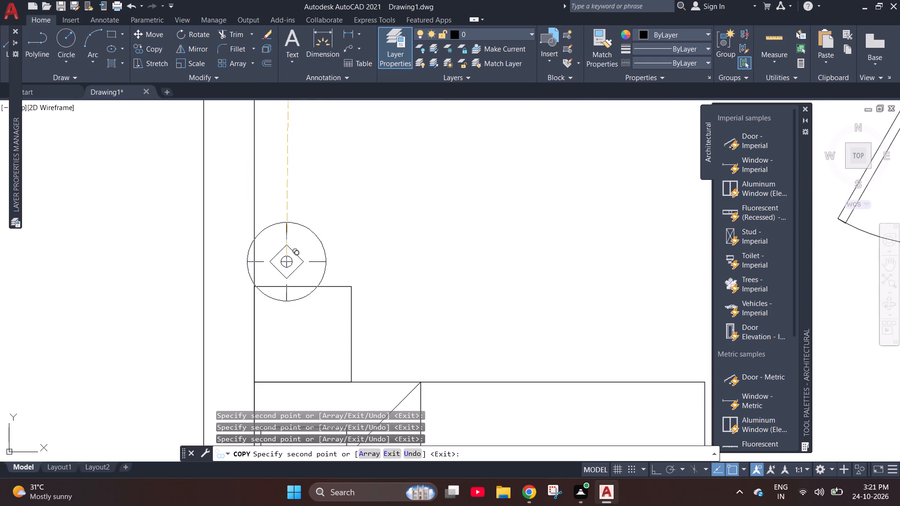
pyautogui.click(307, 337)
pyautogui.scroll(-3, 307, 263)
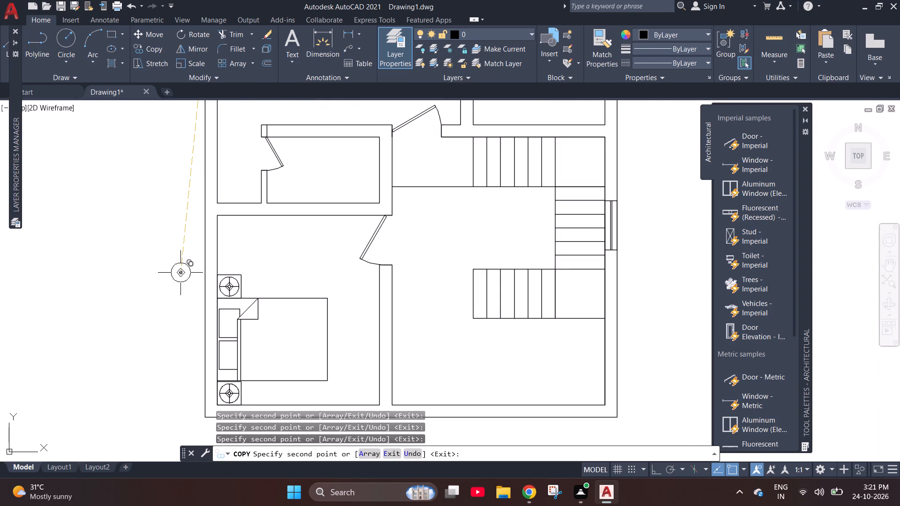
pyautogui.scroll(-1, 315, 292)
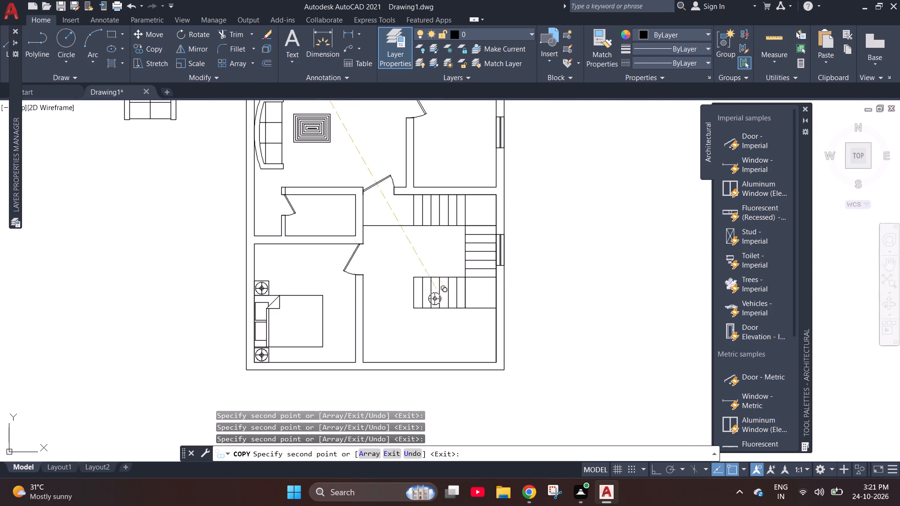
pyautogui.scroll(-1, 179, 292)
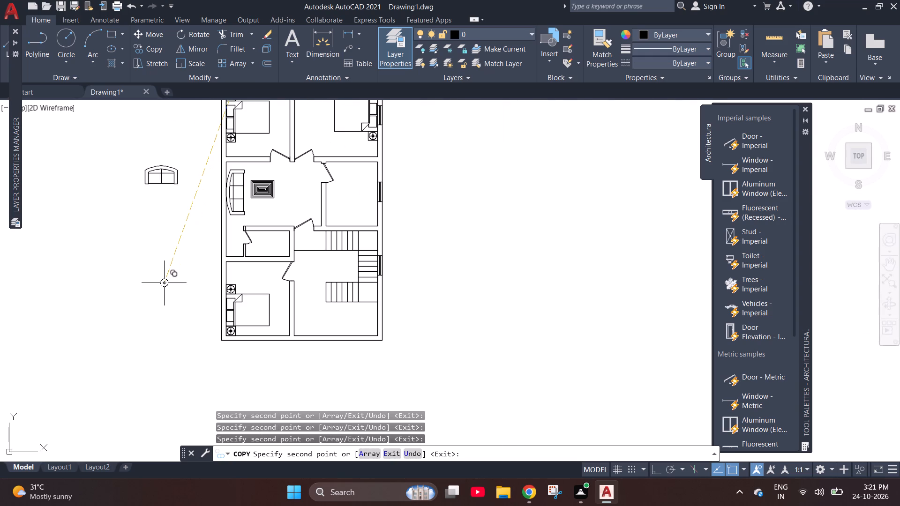
pyautogui.press('Escape')
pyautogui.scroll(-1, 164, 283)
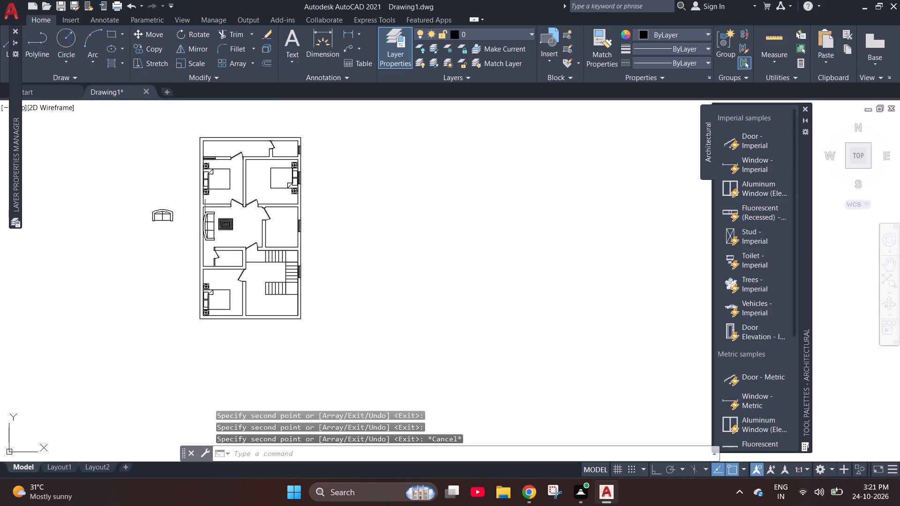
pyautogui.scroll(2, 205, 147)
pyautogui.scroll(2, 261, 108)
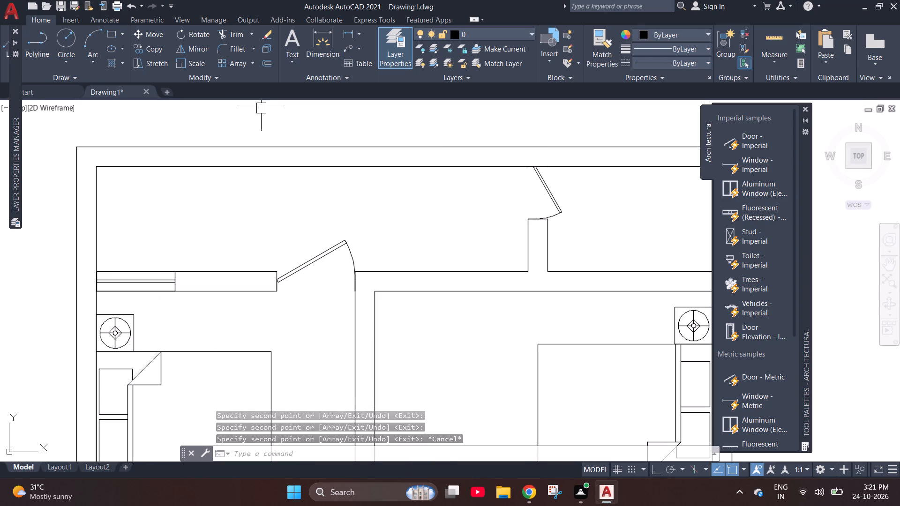
# Offset the inner right and lower wall lines of the room above the staircase 2' into the room.
pyautogui.scroll(-1, 210, 128)
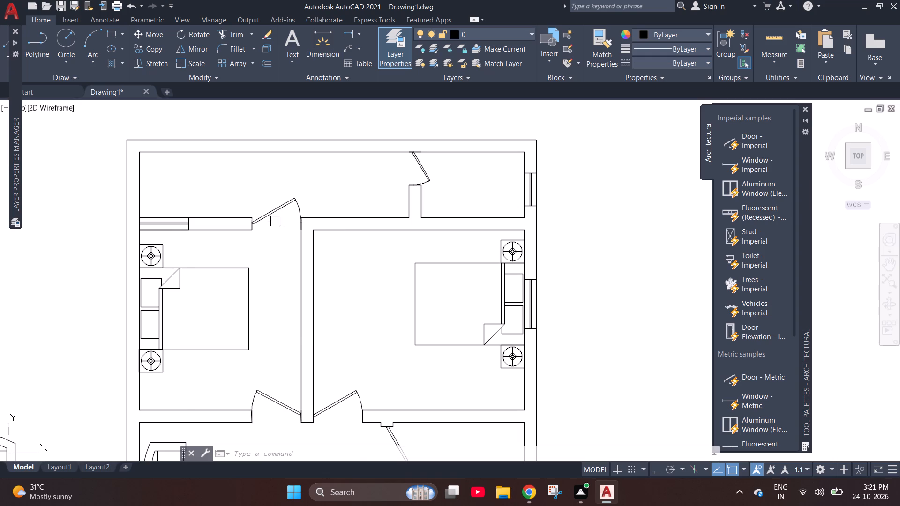
pyautogui.scroll(-1, 234, 218)
pyautogui.scroll(-1, 370, 219)
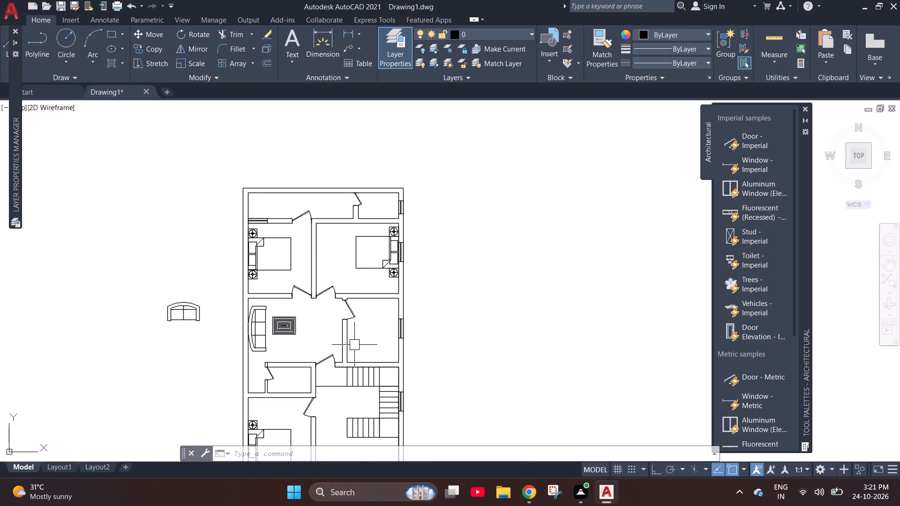
pyautogui.press('Escape')
pyautogui.press('Escape')
pyautogui.press('o')
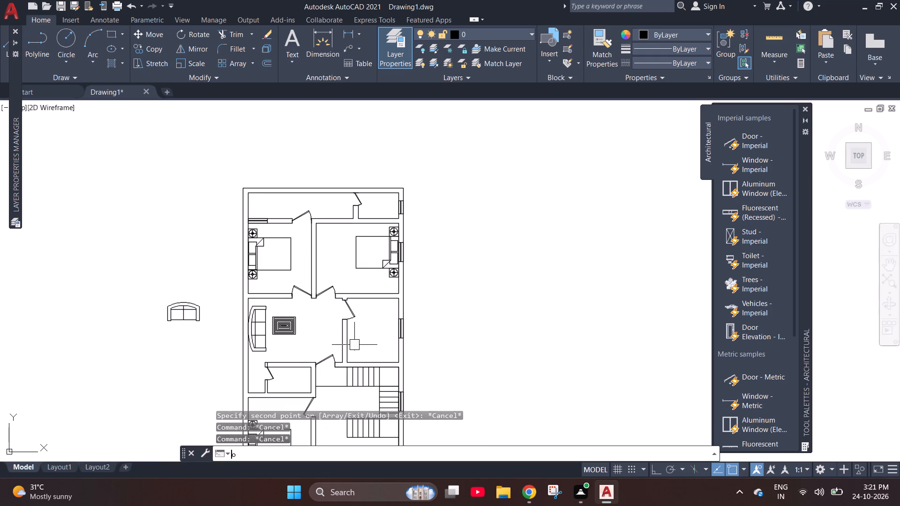
pyautogui.press('Return')
pyautogui.write("2'")
pyautogui.press('Return')
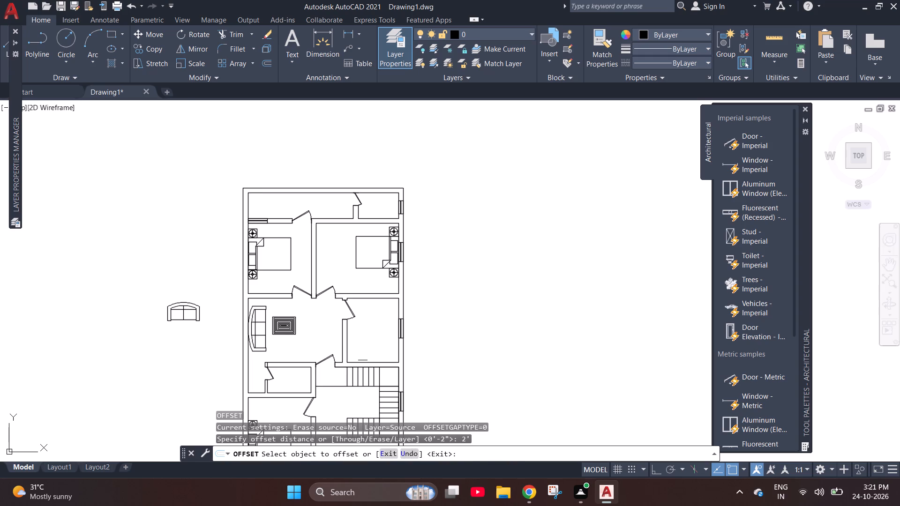
pyautogui.scroll(2, 360, 351)
pyautogui.click(452, 356)
pyautogui.click(390, 357)
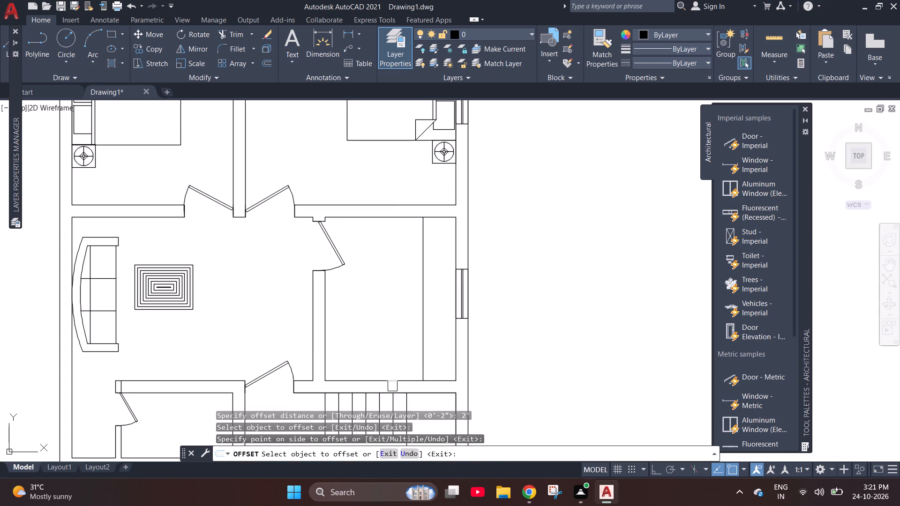
pyautogui.click(391, 381)
pyautogui.click(388, 349)
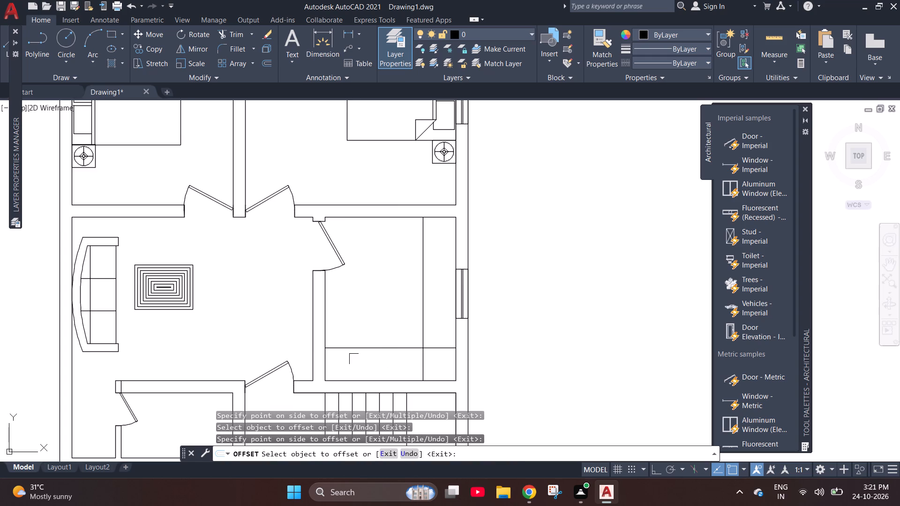
pyautogui.press('Escape')
pyautogui.press('Escape')
# Trim the crossing offset lines at the lower-right corner of the room above the staircase.
pyautogui.write('tr')
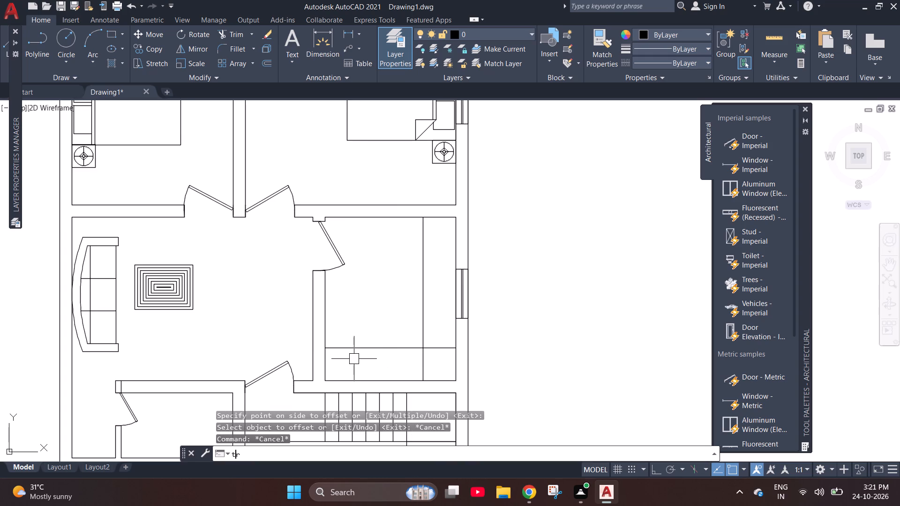
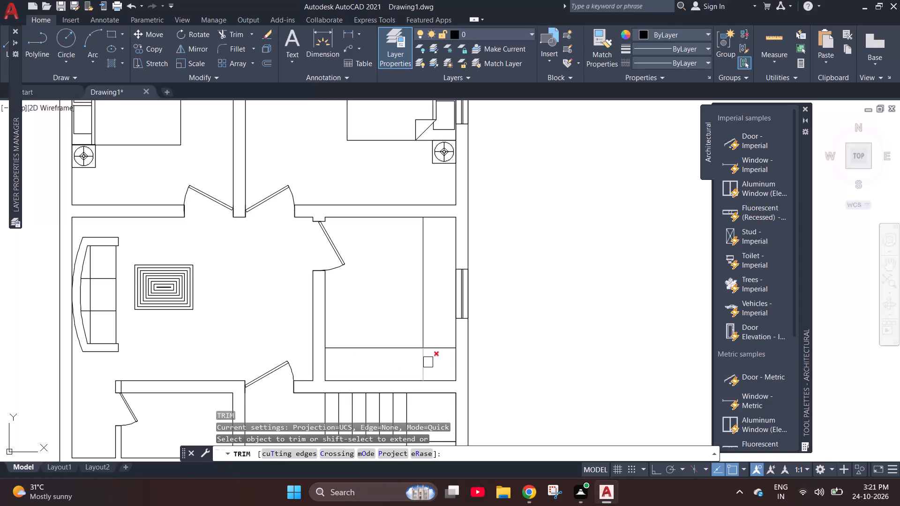
# Trim both offset line ends past their crossing in the room above the staircase, leaving an L-shaped counter edge.
pyautogui.click(428, 362)
pyautogui.click(441, 347)
pyautogui.scroll(-1, 408, 338)
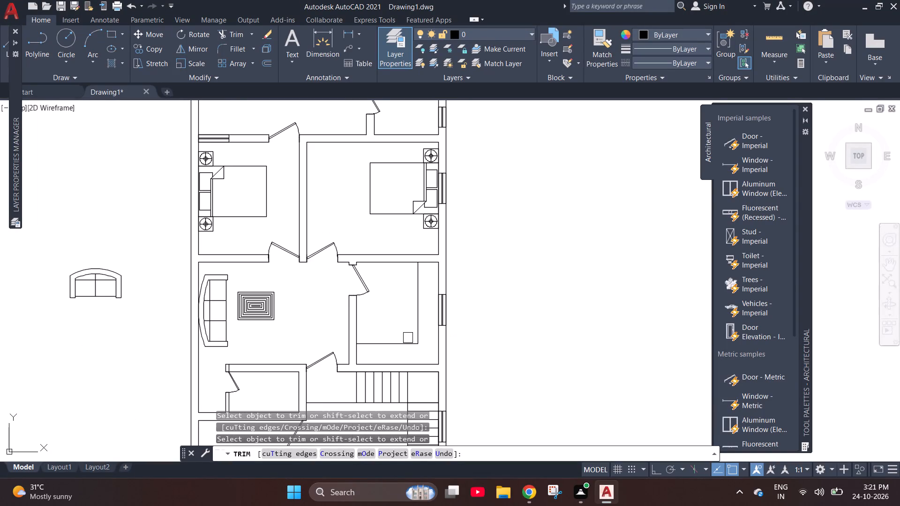
pyautogui.press('Escape')
pyautogui.press('Escape')
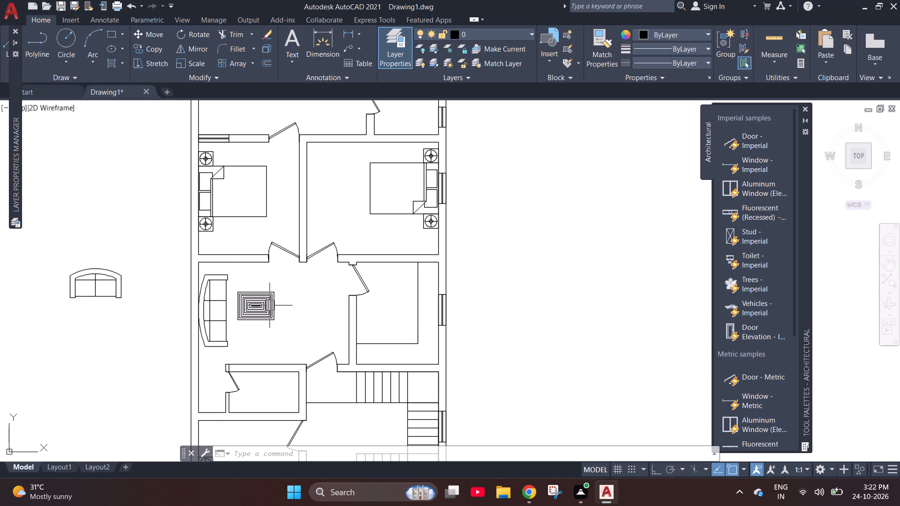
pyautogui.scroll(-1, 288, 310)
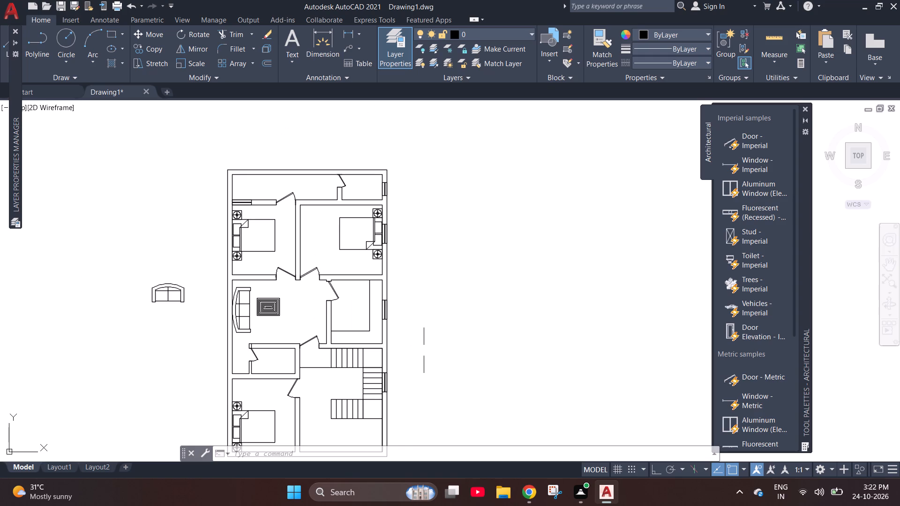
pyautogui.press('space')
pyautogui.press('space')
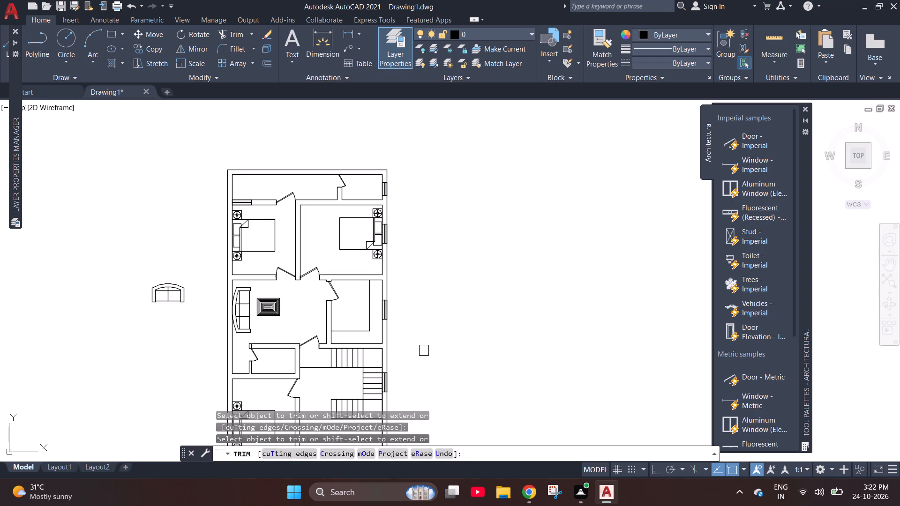
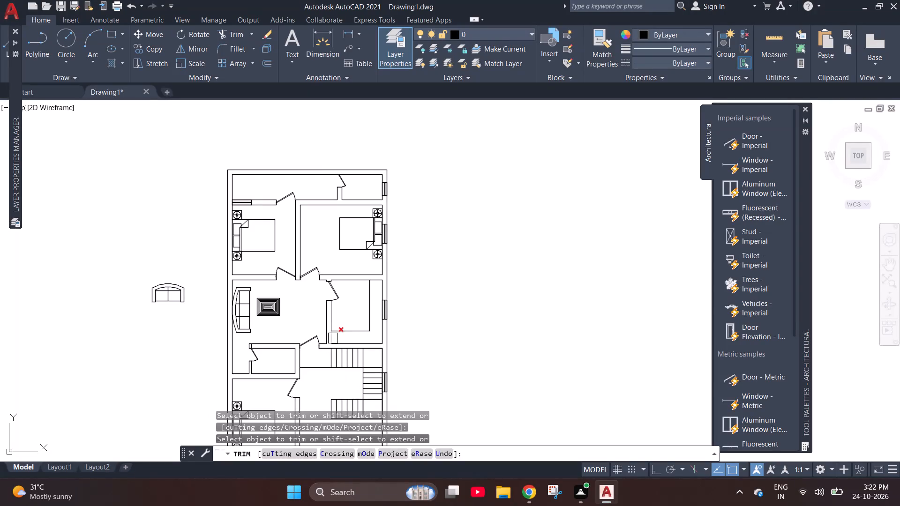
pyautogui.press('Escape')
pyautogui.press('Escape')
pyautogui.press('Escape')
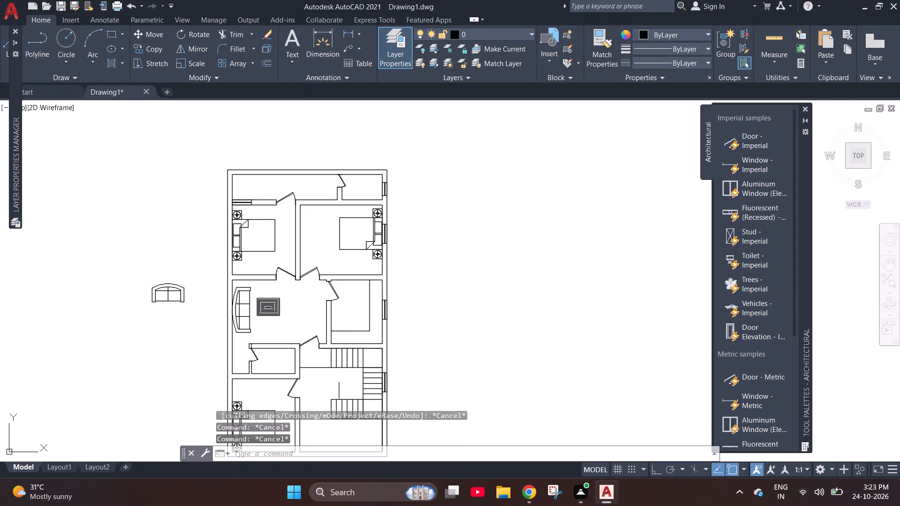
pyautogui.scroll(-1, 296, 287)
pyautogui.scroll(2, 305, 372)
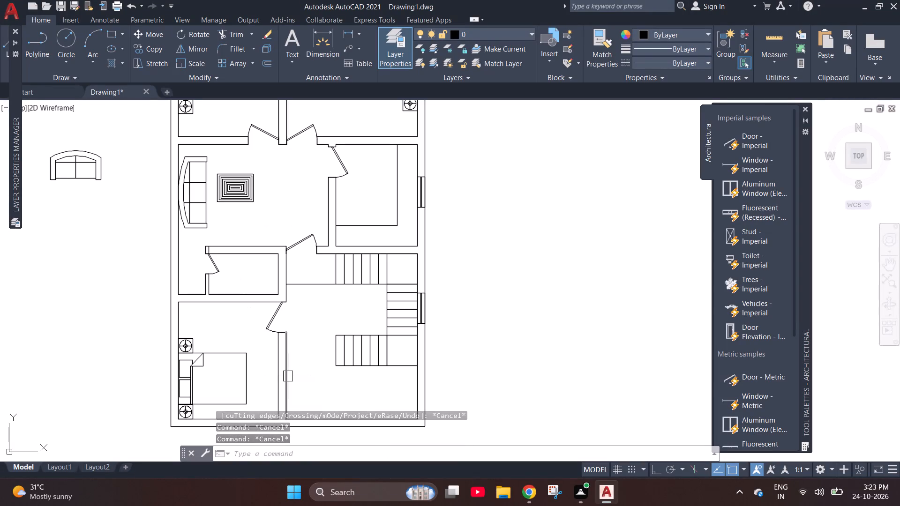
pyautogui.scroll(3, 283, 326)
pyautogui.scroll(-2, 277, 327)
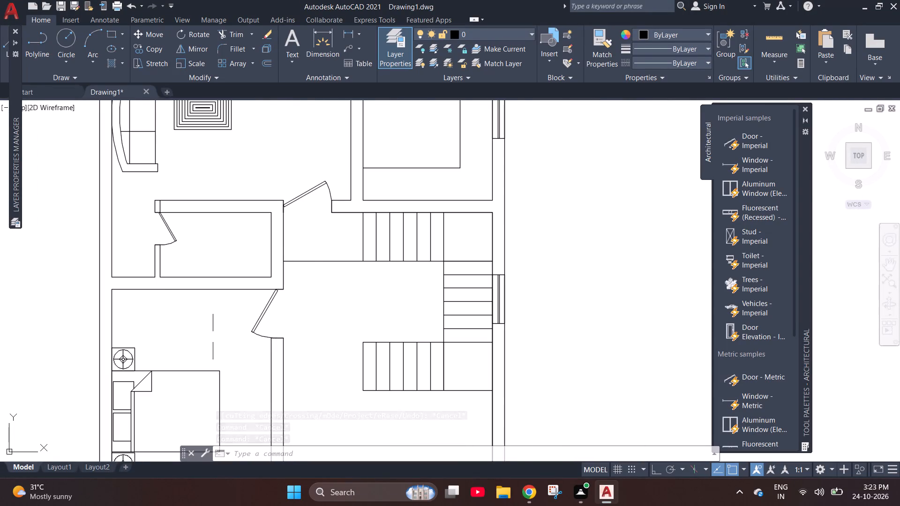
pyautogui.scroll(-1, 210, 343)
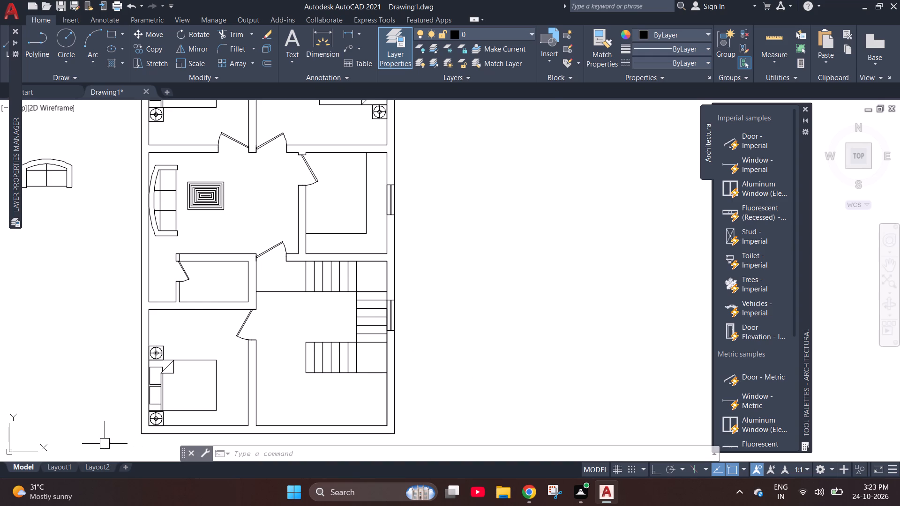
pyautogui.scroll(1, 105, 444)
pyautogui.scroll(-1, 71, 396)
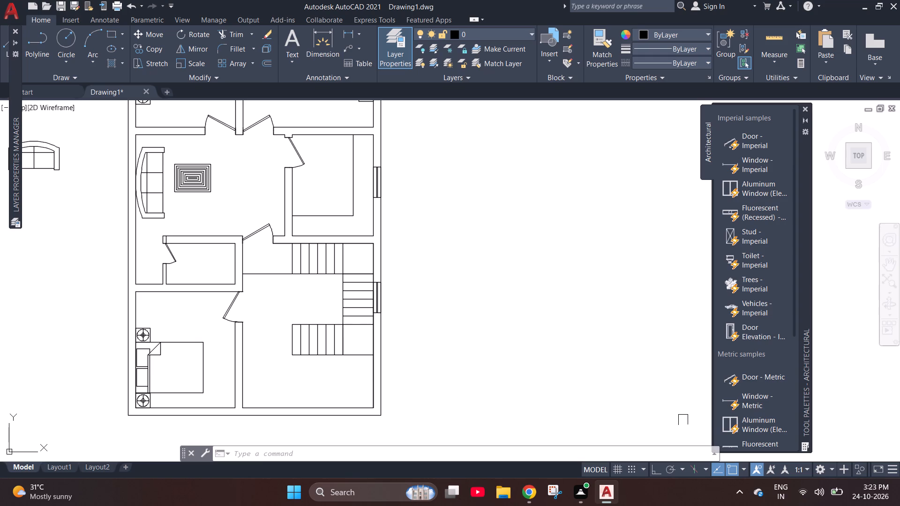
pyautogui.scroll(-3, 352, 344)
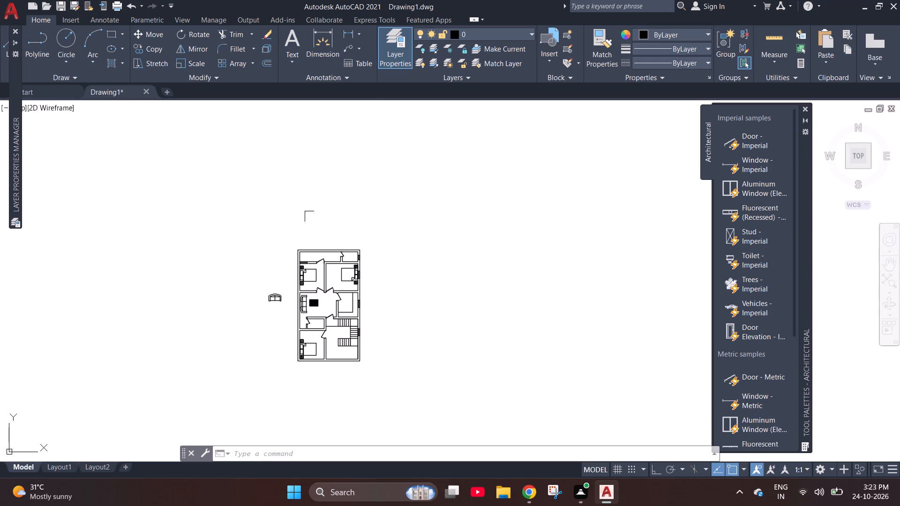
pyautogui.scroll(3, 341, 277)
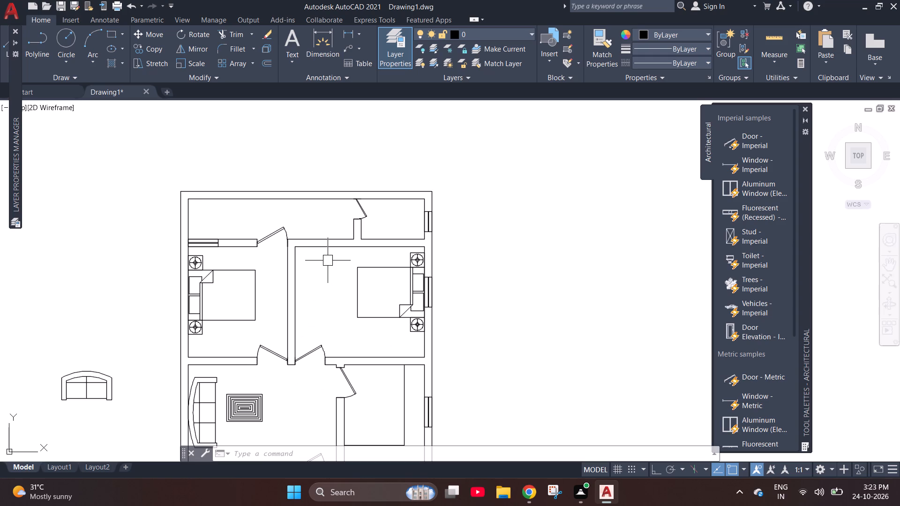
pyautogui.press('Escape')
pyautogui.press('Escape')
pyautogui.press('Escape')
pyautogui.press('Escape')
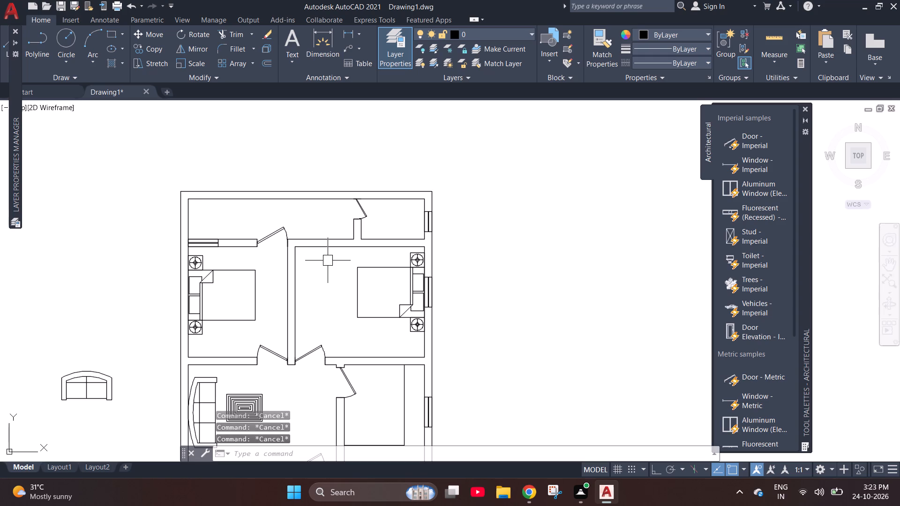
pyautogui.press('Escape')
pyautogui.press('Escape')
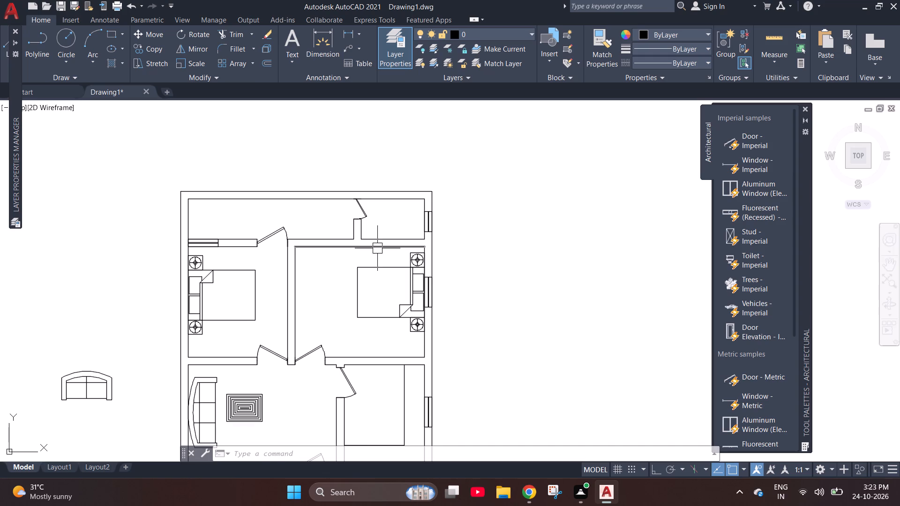
# Add multiline text in the long space above the upper-left bedroom, reading OTS with WASH AREA on a second line.
pyautogui.scroll(-1, 383, 261)
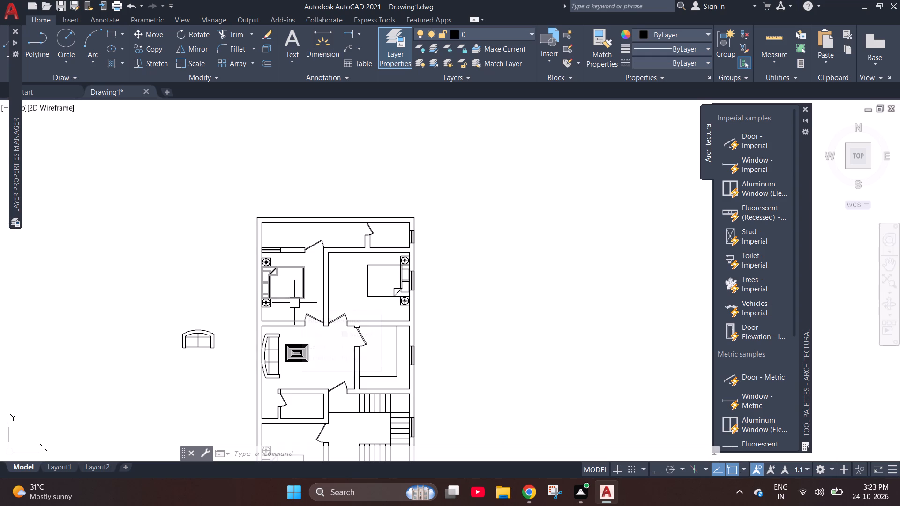
pyautogui.scroll(2, 262, 227)
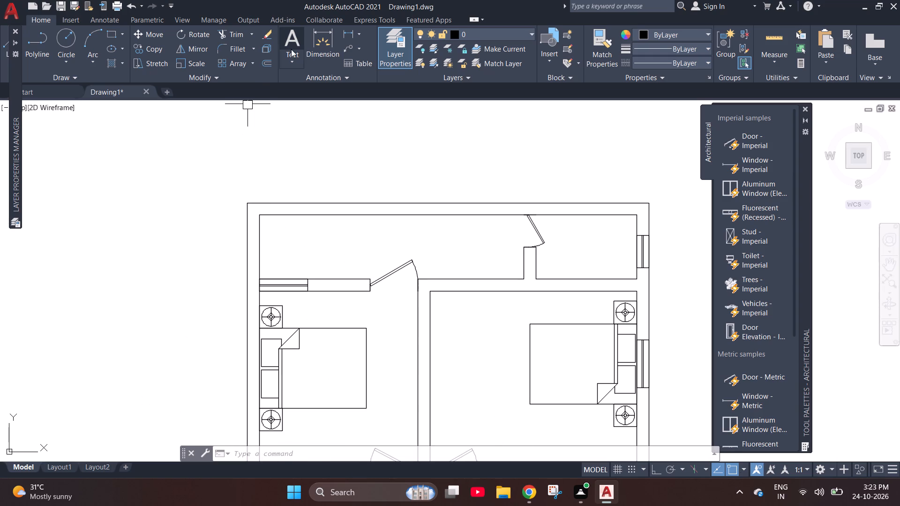
pyautogui.click(293, 45)
pyautogui.click(291, 53)
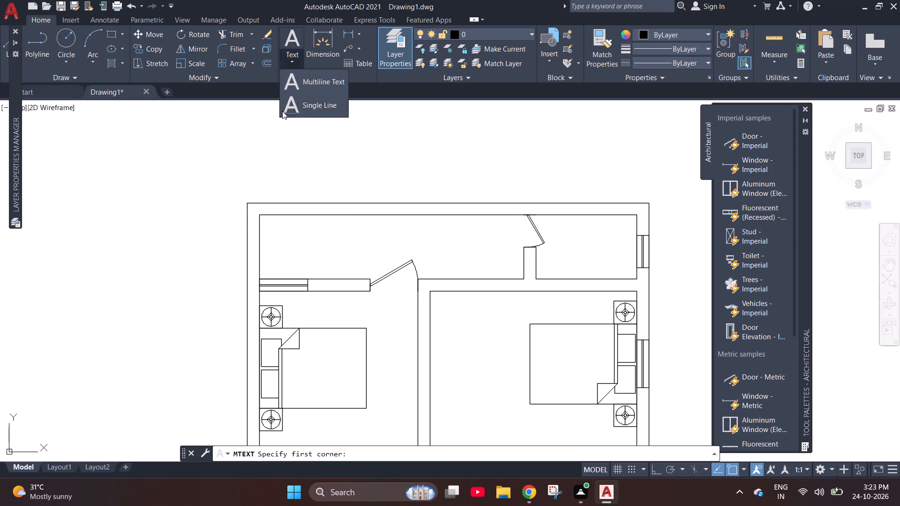
pyautogui.click(316, 86)
pyautogui.click(284, 227)
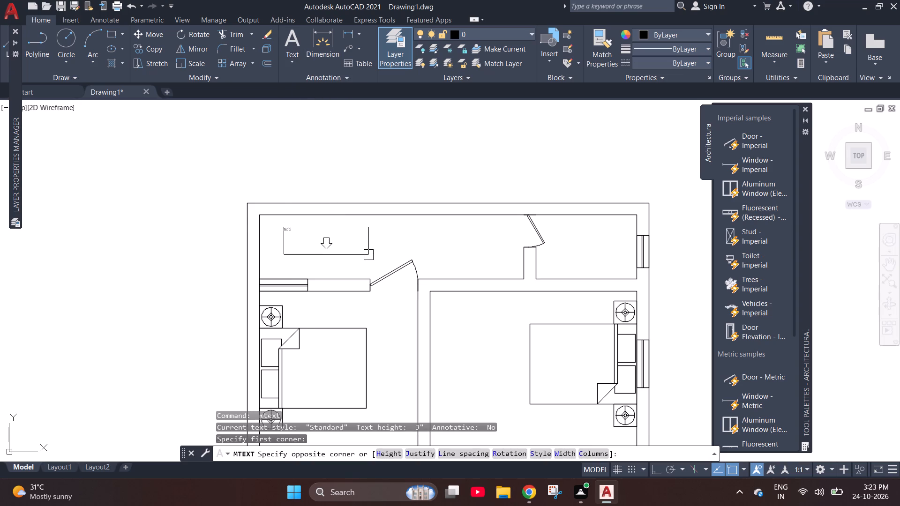
pyautogui.click(368, 255)
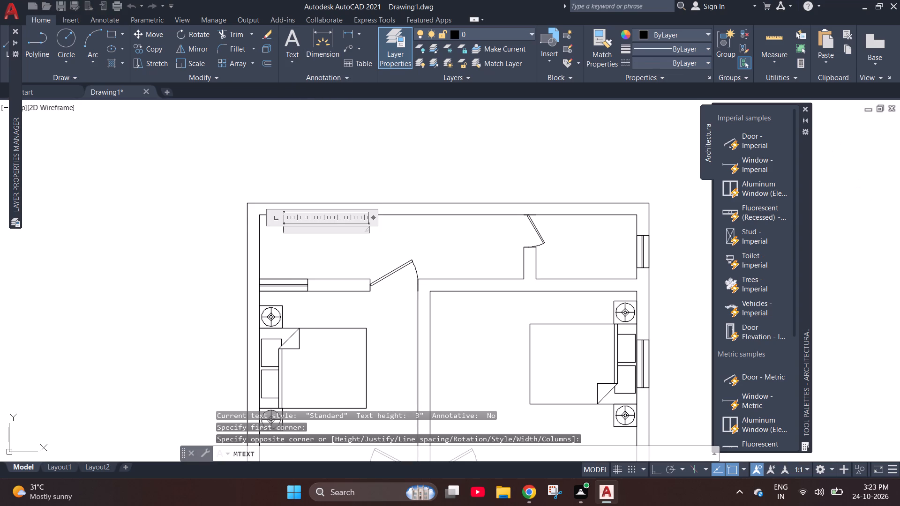
pyautogui.click(289, 227)
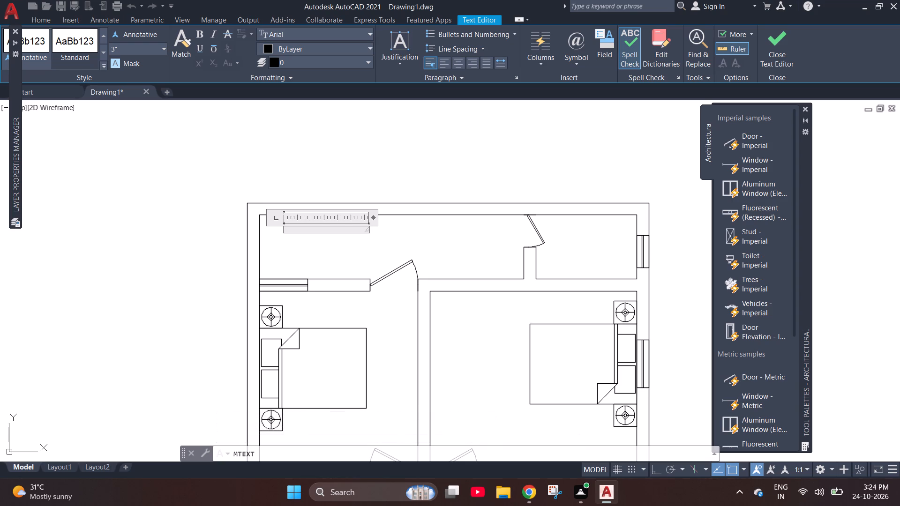
pyautogui.write('OTS')
pyautogui.press('Return')
pyautogui.write('WA')
pyautogui.write('SHA AREA')
pyautogui.hotkey('ctrl', 'a')
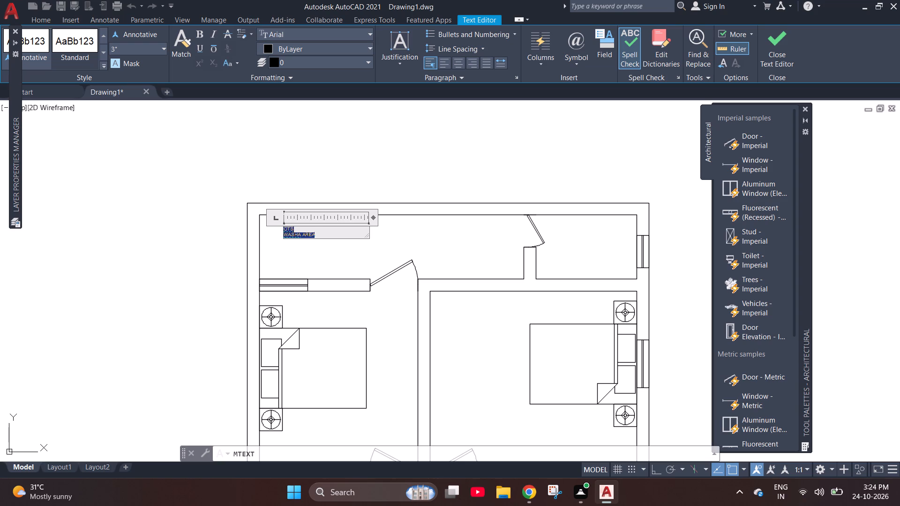
pyautogui.write('OTS')
pyautogui.press('space')
pyautogui.press('BackSpace')
pyautogui.press('Return')
pyautogui.write('WASH')
pyautogui.press('space')
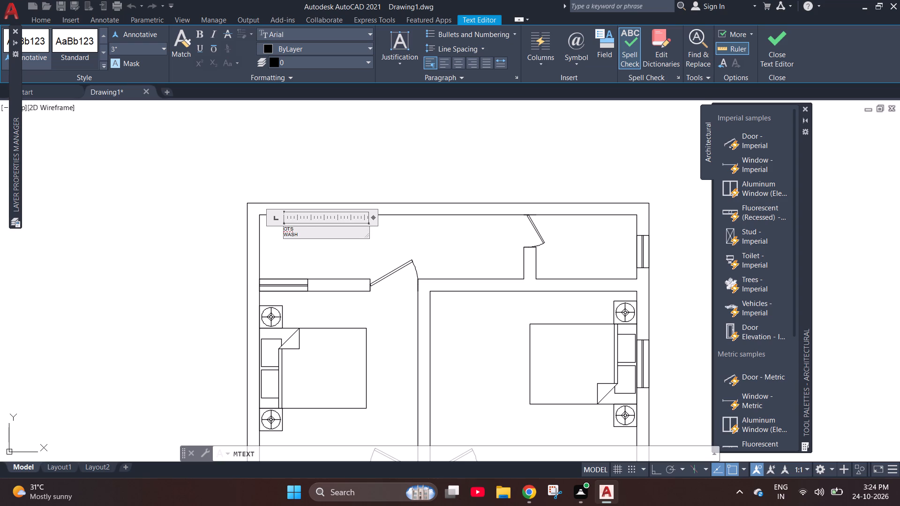
pyautogui.write('AREA')
# Add a third line to the label with the room size 16'-5.5" X 4'.
pyautogui.press('Return')
pyautogui.write("16'")
pyautogui.write('-5.5" X')
pyautogui.press('space')
pyautogui.write("4'")
# Set all the label's text to 7" high and enlarge its text frame to hold the three lines in one column.
pyautogui.hotkey('ctrl', 'a')
pyautogui.moveTo(368, 243); pyautogui.dragTo(403, 265)
pyautogui.hotkey('ctrl', 'a')
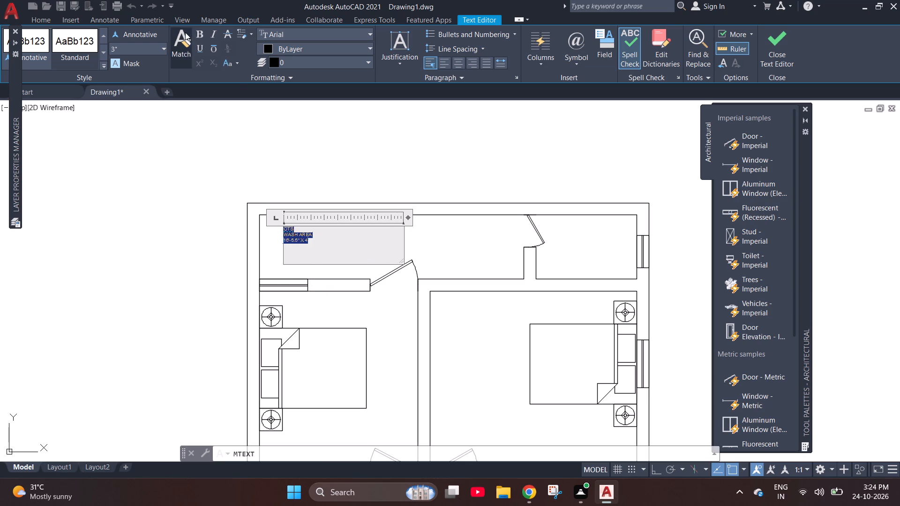
pyautogui.click(133, 48)
pyautogui.write('7"')
pyautogui.press('Return')
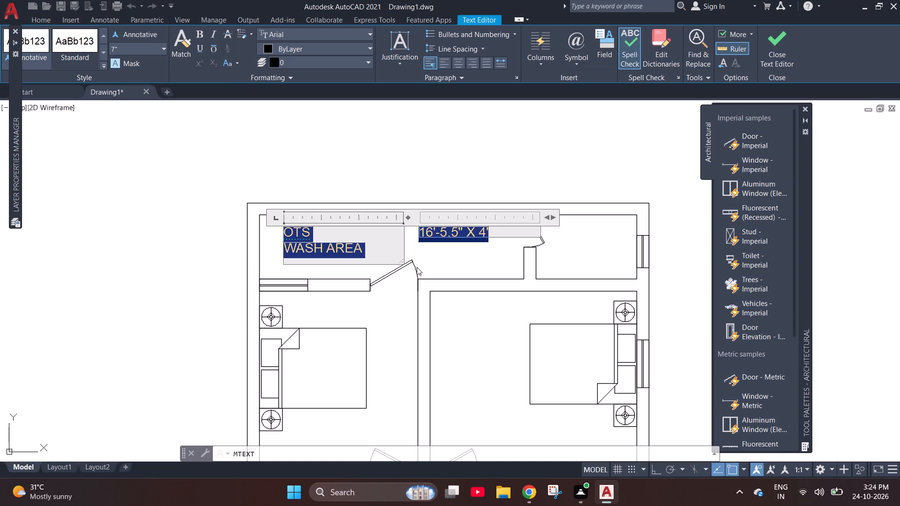
pyautogui.moveTo(402, 263); pyautogui.dragTo(413, 273)
# Indent the OTS line with seven spaces to roughly centre it above WASH AREA.
pyautogui.click(308, 235)
pyautogui.click(283, 231)
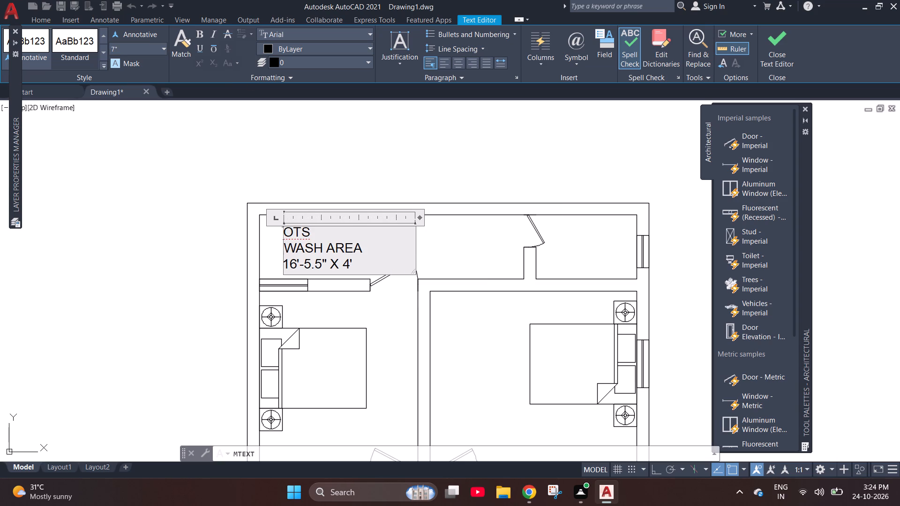
pyautogui.click(285, 237)
pyautogui.click(288, 235)
pyautogui.click(285, 232)
pyautogui.press('space')
pyautogui.press('space')
pyautogui.press('space')
pyautogui.press('space')
pyautogui.press('space')
pyautogui.press('space')
pyautogui.press('space')
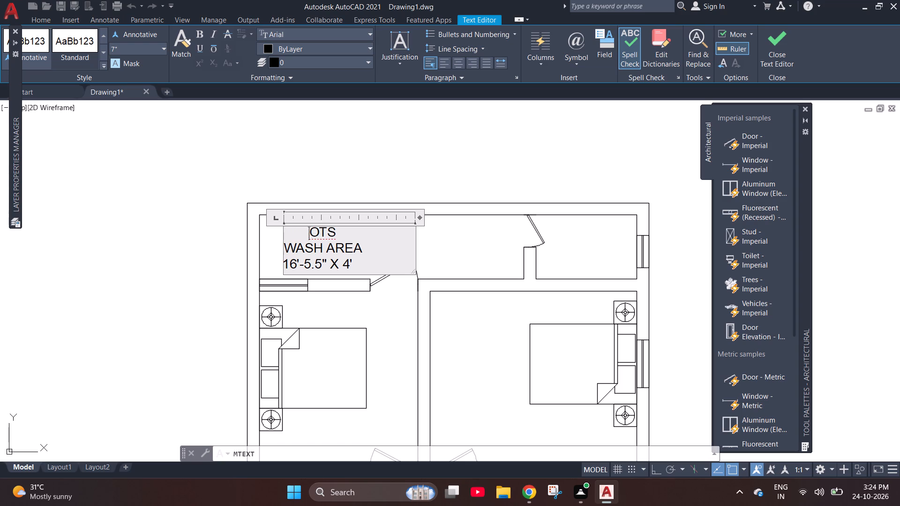
# Make the entire OTS WASH AREA label bold and finish editing the text.
pyautogui.hotkey('ctrl', 'a')
pyautogui.hotkey('ctrl', 'b')
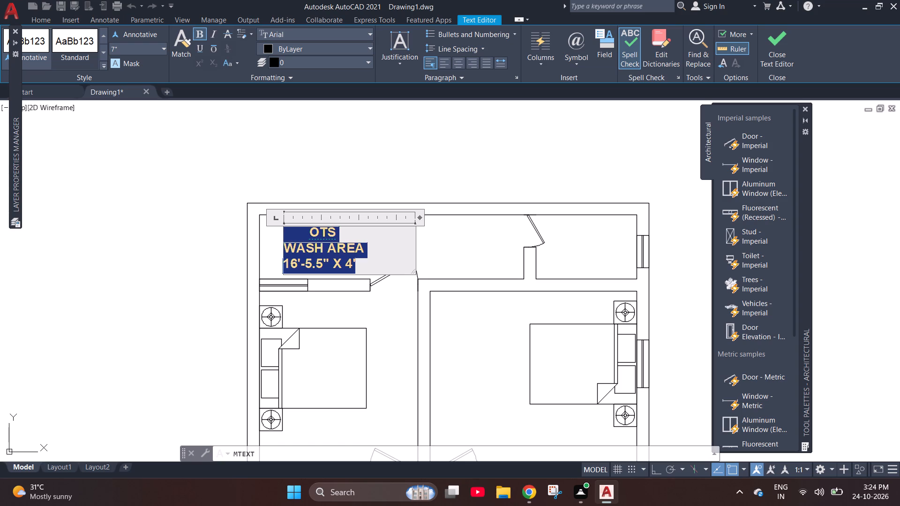
pyautogui.click(426, 240)
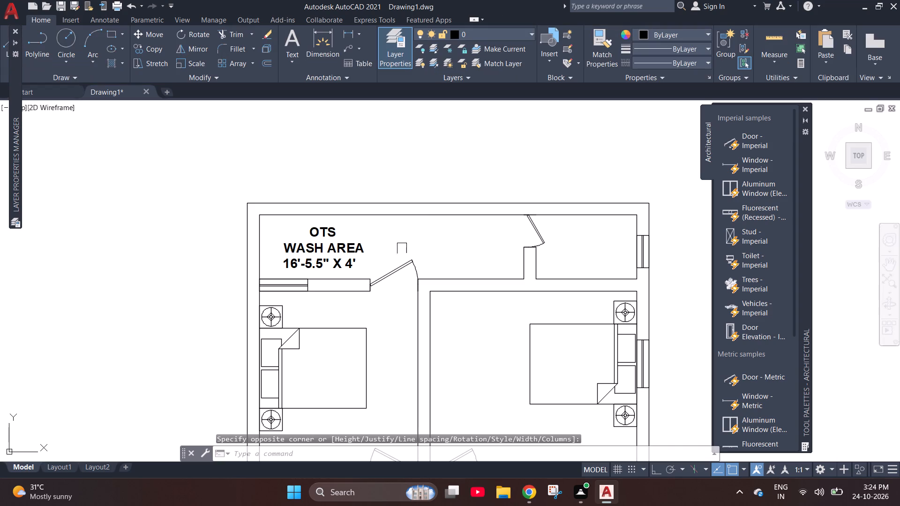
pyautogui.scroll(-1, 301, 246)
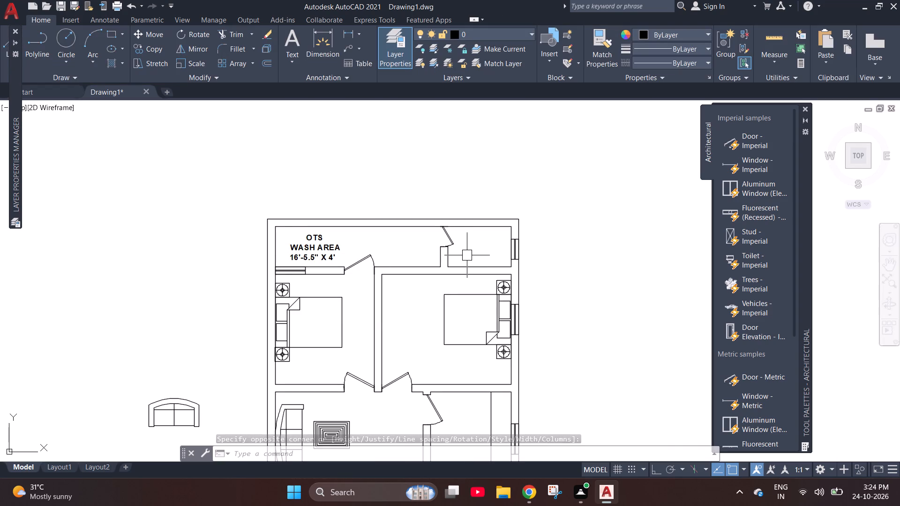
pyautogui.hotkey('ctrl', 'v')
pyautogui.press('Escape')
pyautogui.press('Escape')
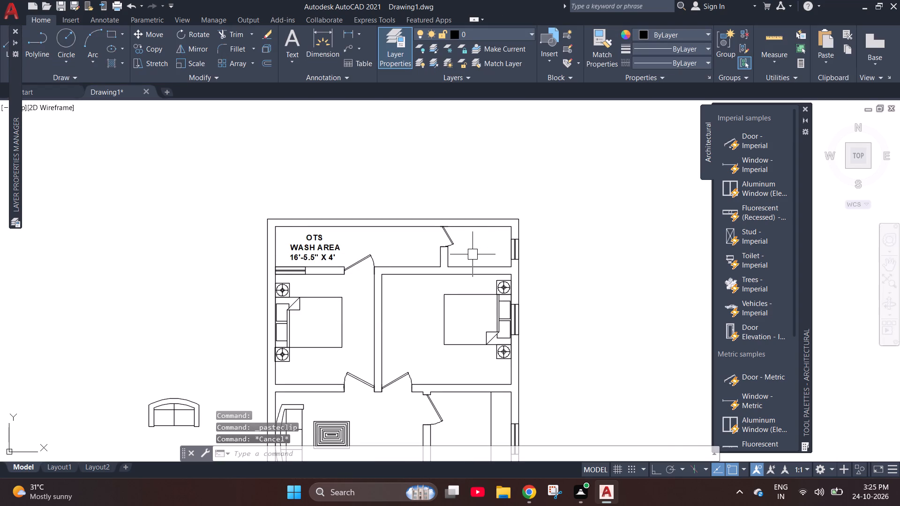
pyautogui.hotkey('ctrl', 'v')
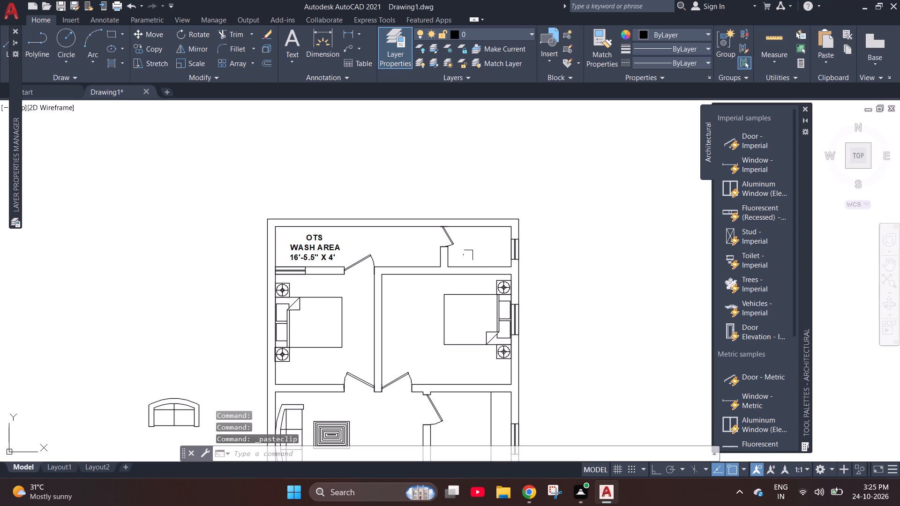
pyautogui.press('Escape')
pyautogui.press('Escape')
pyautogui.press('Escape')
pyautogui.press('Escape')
# Create a multiline text label reading AT/BATH in the small room at the plan's upper-right corner.
pyautogui.click(290, 41)
pyautogui.click(291, 54)
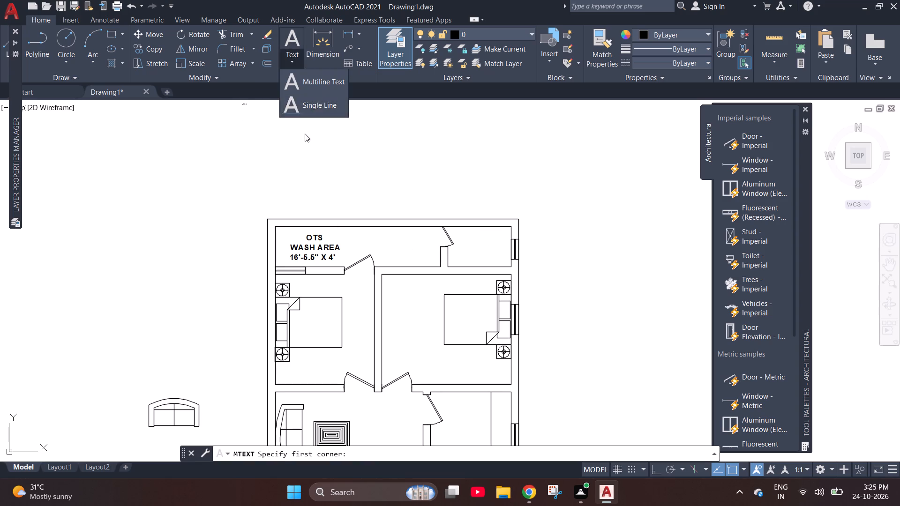
pyautogui.click(312, 87)
pyautogui.scroll(3, 466, 229)
pyautogui.click(468, 239)
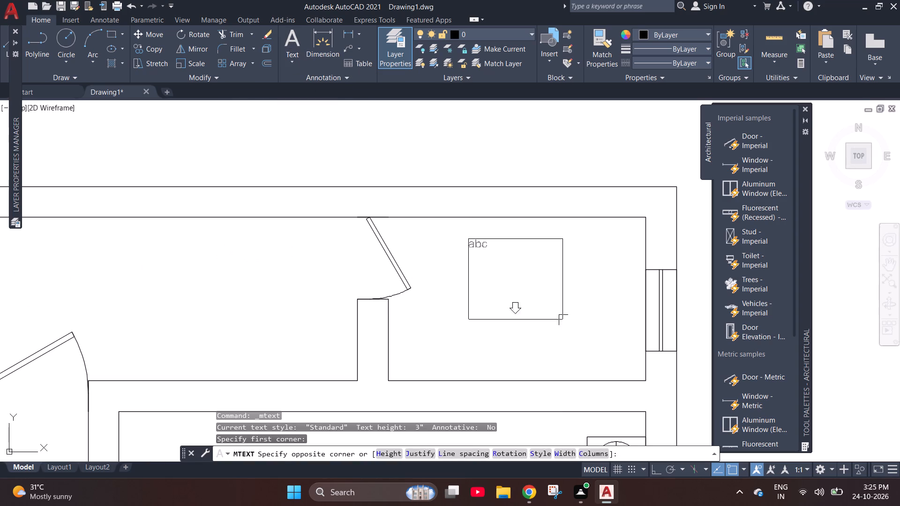
pyautogui.click(585, 333)
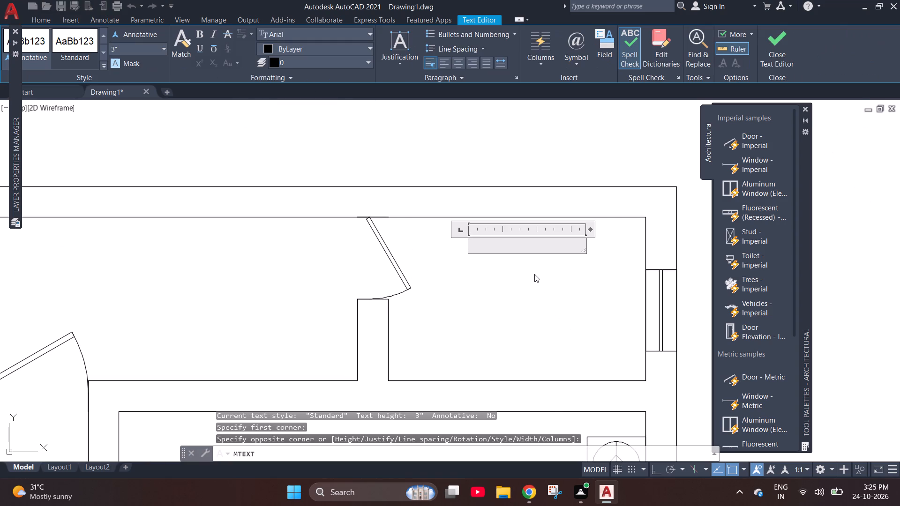
pyautogui.write('AT')
pyautogui.write('/')
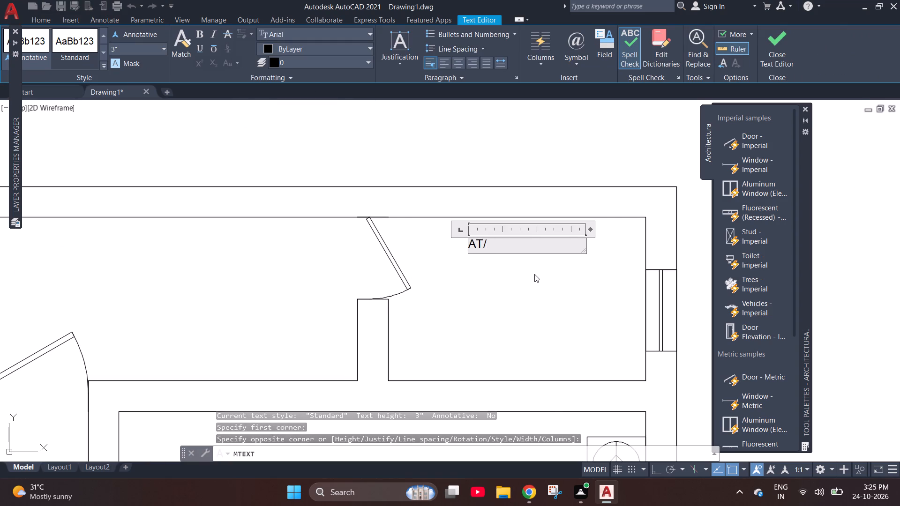
pyautogui.press('space')
pyautogui.press('BackSpace')
pyautogui.write('BATH')
pyautogui.press('Return')
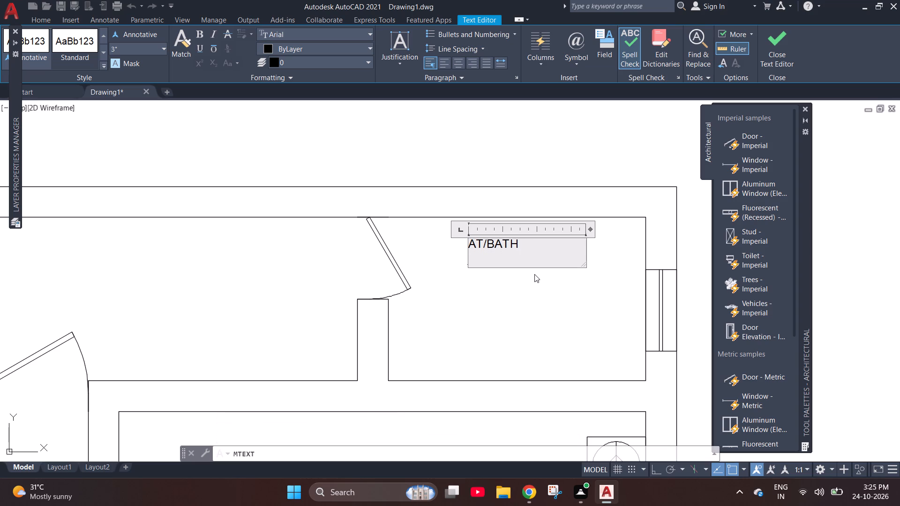
# Add the room size 7'-5" X 4' as the second line of the AT/BATH label.
pyautogui.write("7'")
pyautogui.write('-5"')
pyautogui.press('space')
pyautogui.write('X 4')
pyautogui.press("'")
pyautogui.press('Return')
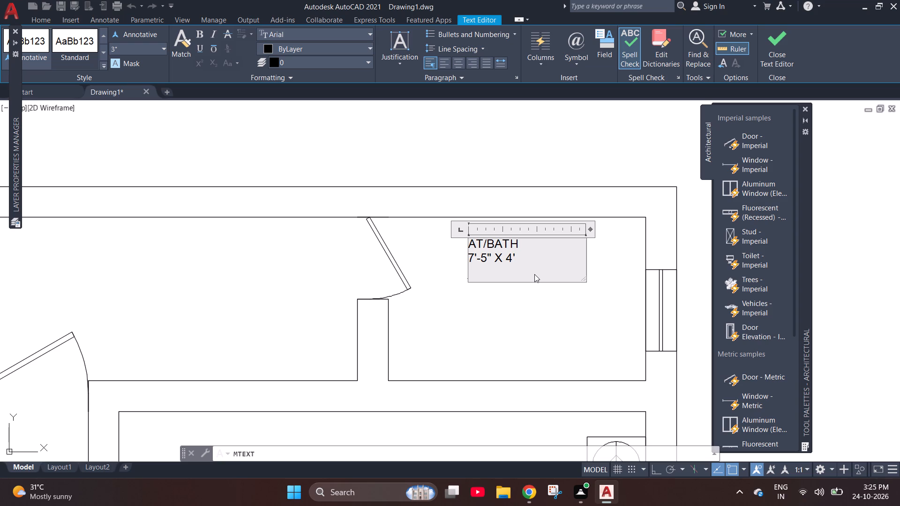
pyautogui.press('BackSpace')
# Make the whole AT/BATH label bold and set its text height to 7".
pyautogui.hotkey('ctrl', 'a')
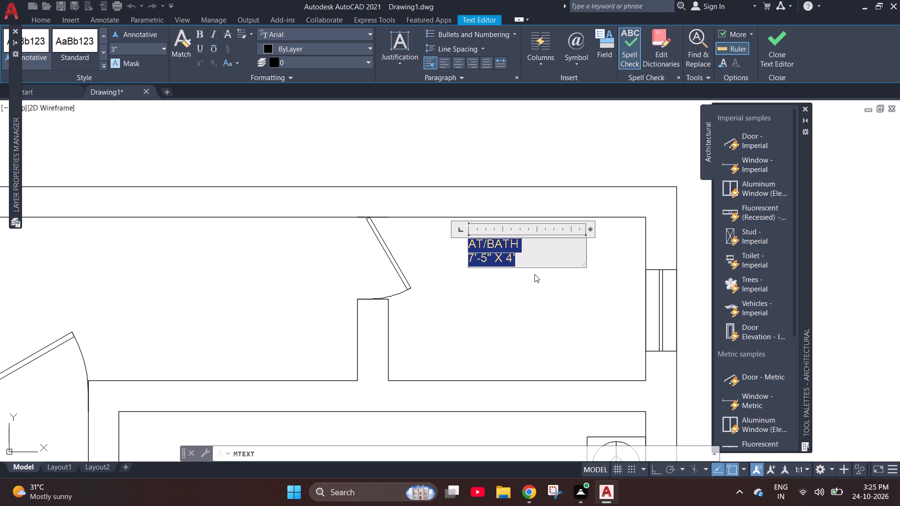
pyautogui.hotkey('ctrl', 'b')
pyautogui.click(130, 47)
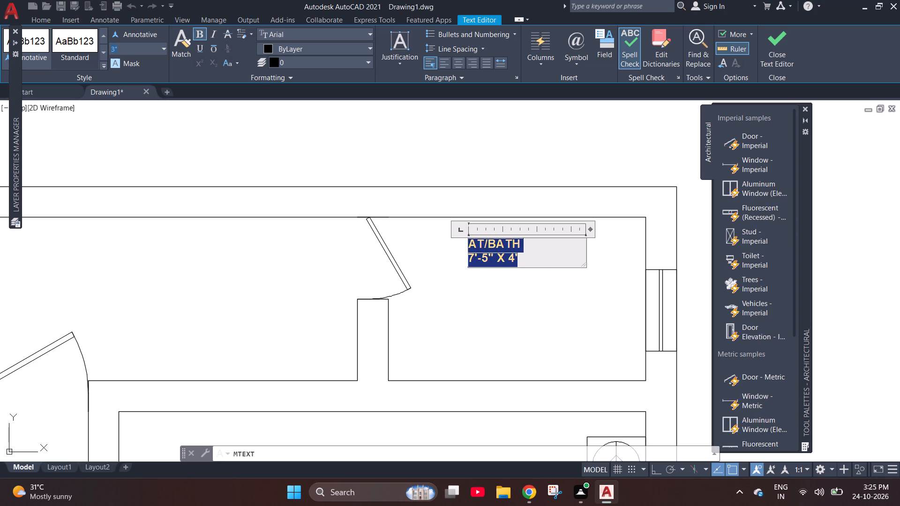
pyautogui.write('7"')
pyautogui.press('Return')
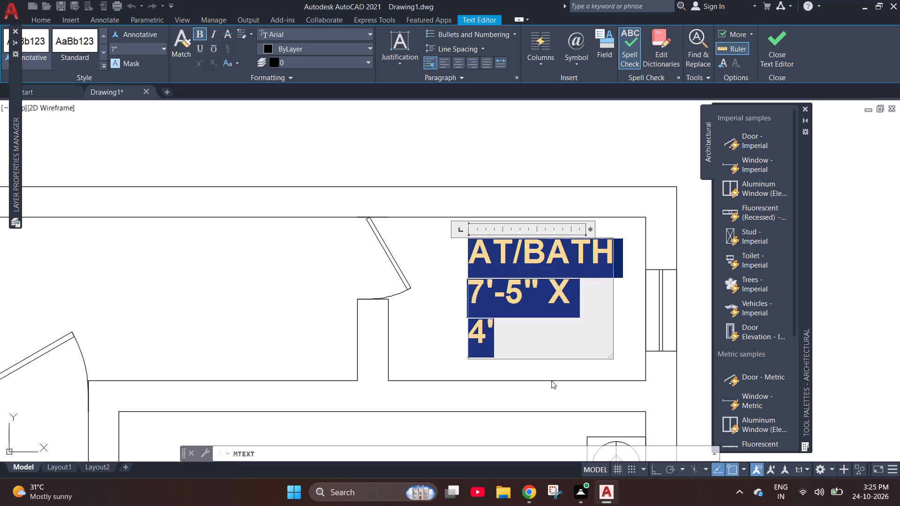
# Widen the AT/BATH label's text frame so the room size fits on one line, and finish editing.
pyautogui.moveTo(614, 358); pyautogui.dragTo(691, 382)
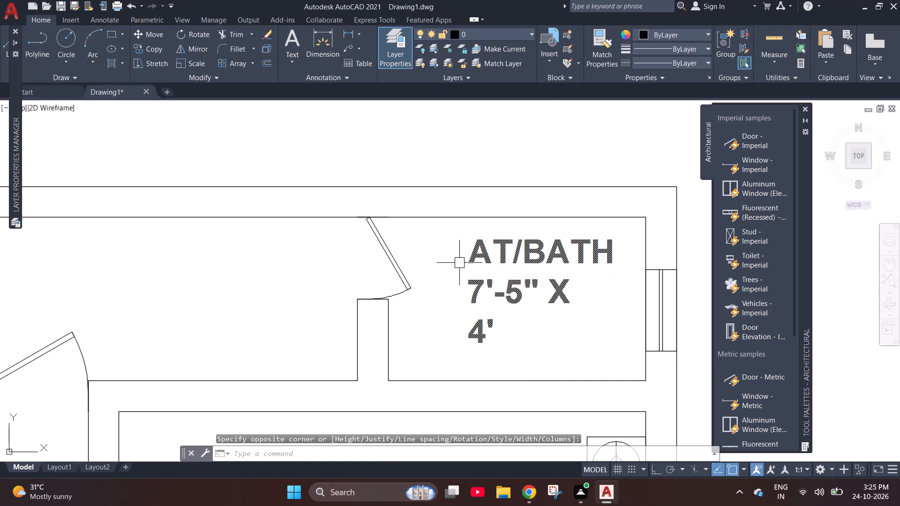
pyautogui.tripleClick(494, 250)
pyautogui.doubleClick(487, 252)
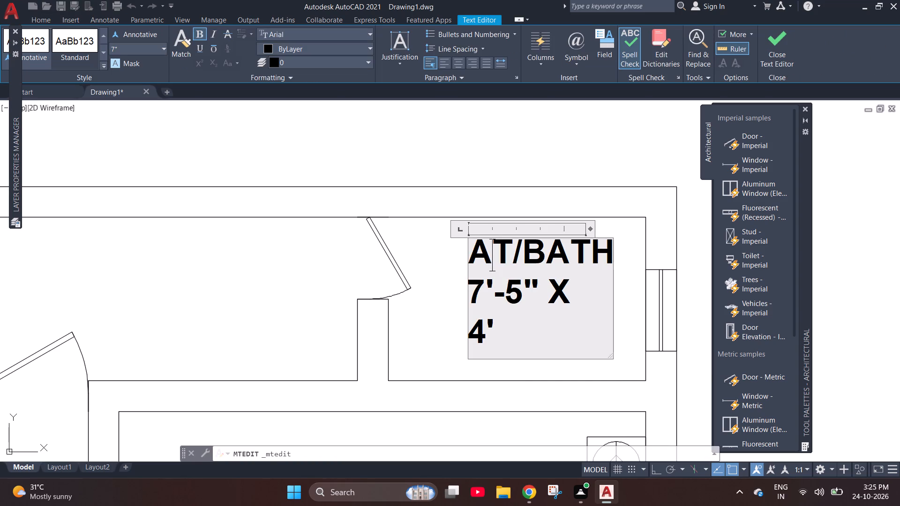
pyautogui.moveTo(612, 358); pyautogui.dragTo(678, 387)
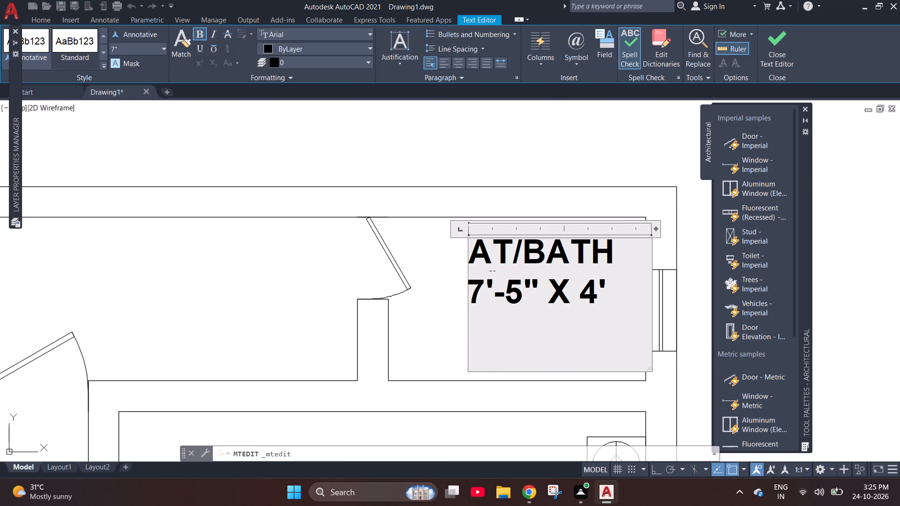
pyautogui.click(450, 312)
pyautogui.scroll(-3, 514, 260)
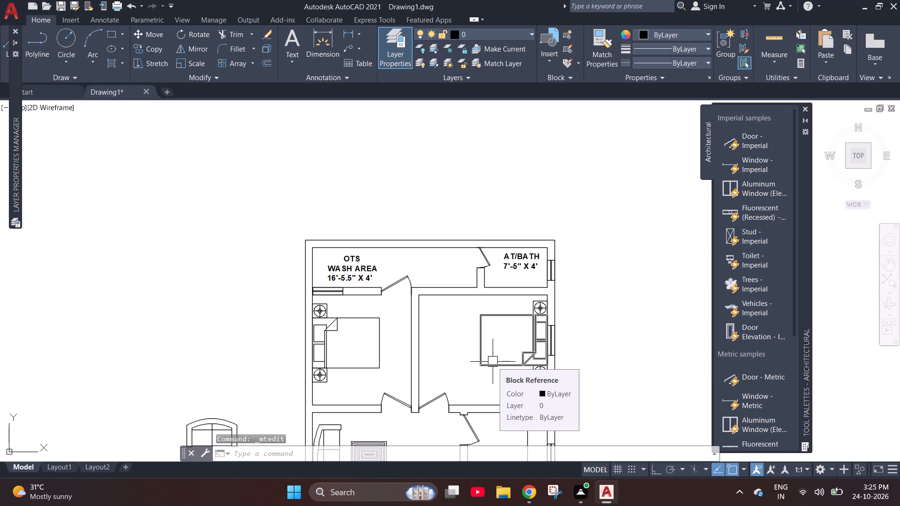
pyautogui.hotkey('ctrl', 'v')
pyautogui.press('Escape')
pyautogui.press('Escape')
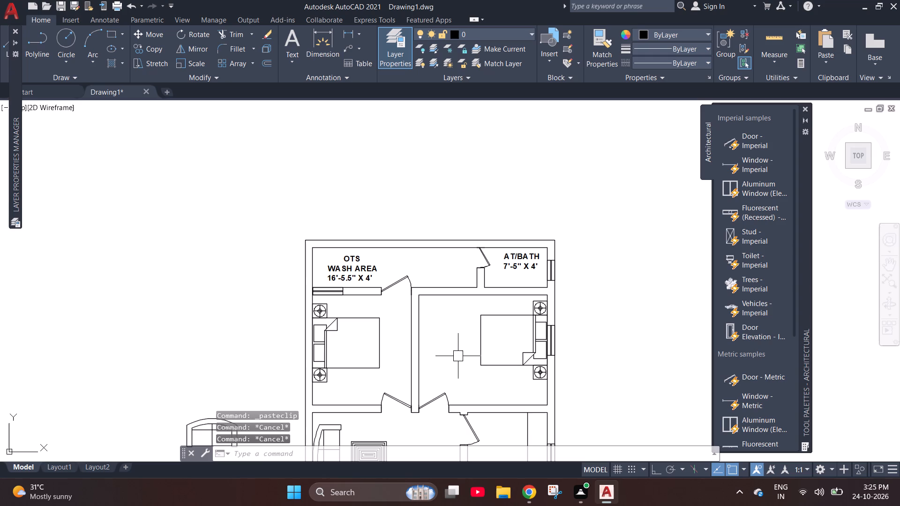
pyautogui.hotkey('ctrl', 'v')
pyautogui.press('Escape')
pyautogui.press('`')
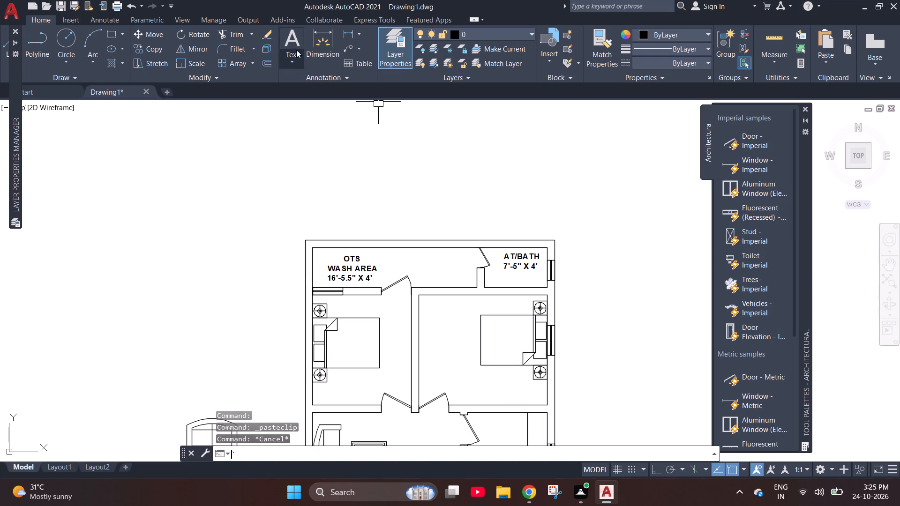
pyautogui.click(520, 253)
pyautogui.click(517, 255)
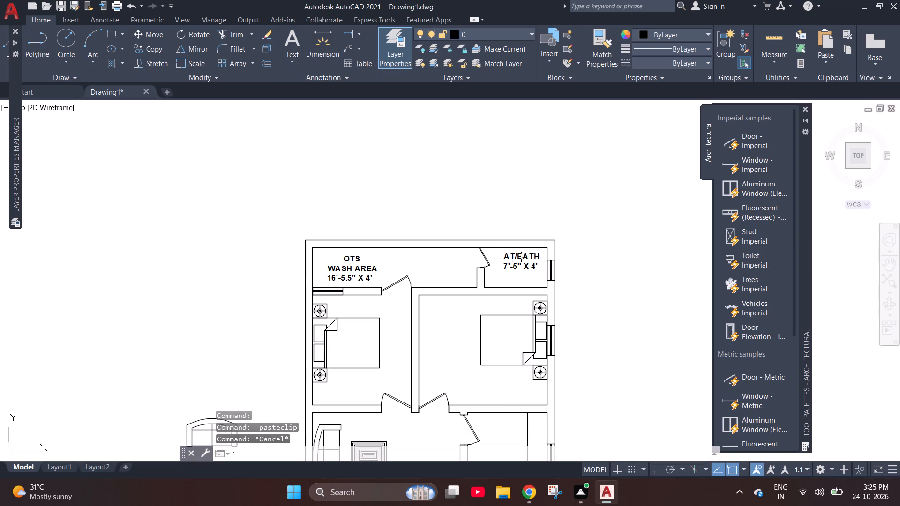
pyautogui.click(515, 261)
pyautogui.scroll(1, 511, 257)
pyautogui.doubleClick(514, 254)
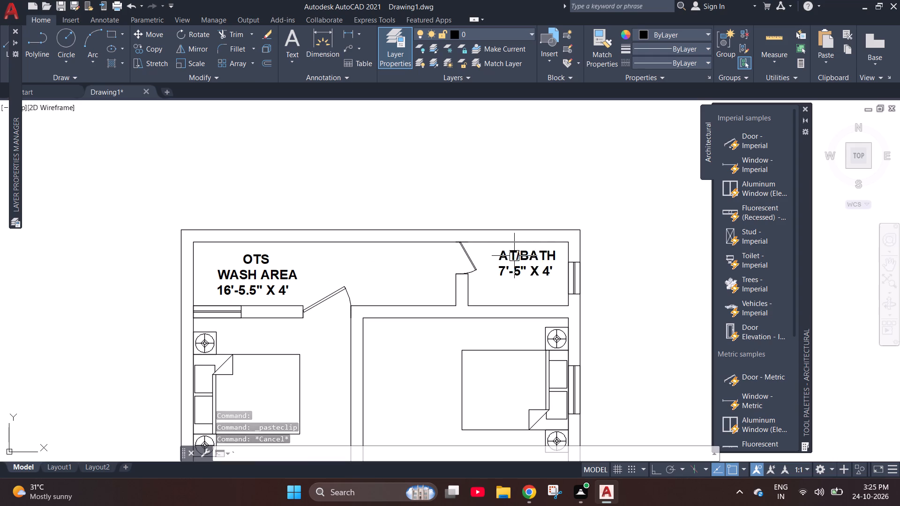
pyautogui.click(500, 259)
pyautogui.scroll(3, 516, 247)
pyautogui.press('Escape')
# Copy the AT/BATH label and paste it beside the bed in the right-hand bedroom.
pyautogui.click(502, 268)
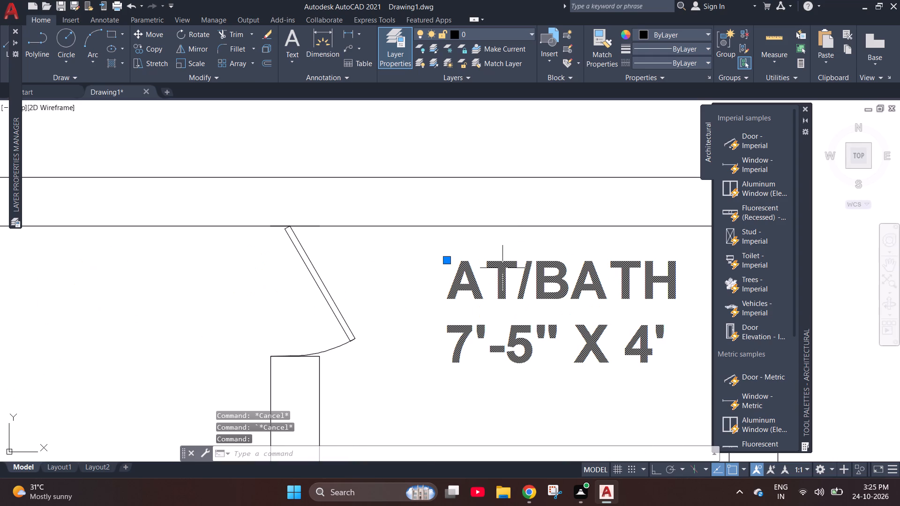
pyautogui.hotkey('ctrl', 'c')
pyautogui.press('Escape')
pyautogui.press('Escape')
pyautogui.scroll(-2, 344, 225)
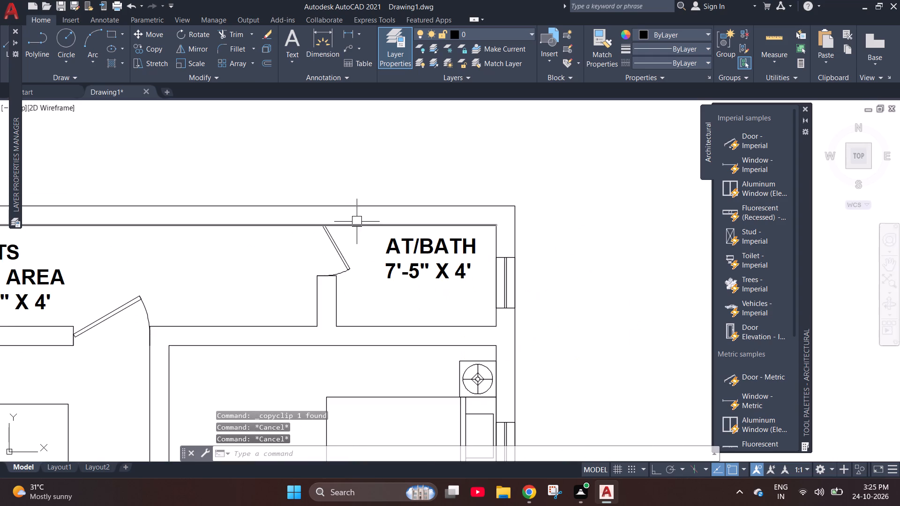
pyautogui.scroll(-3, 365, 283)
pyautogui.scroll(3, 317, 357)
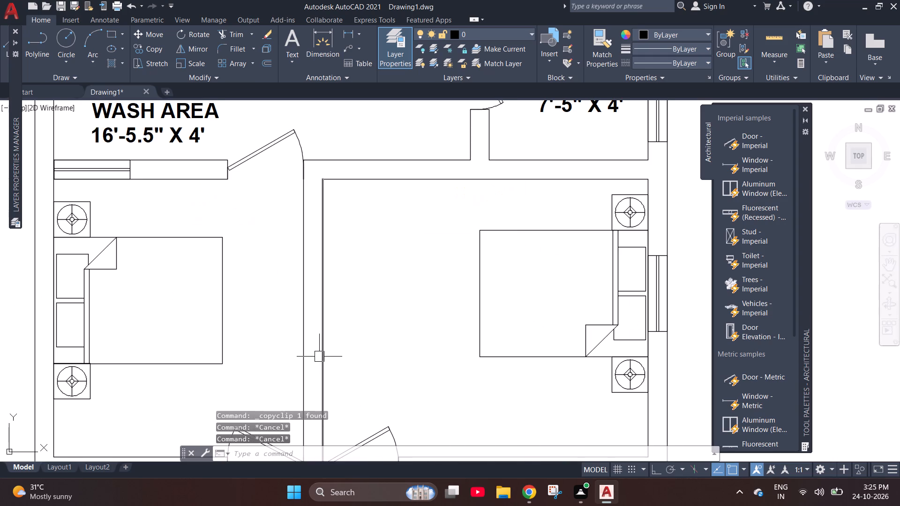
pyautogui.hotkey('ctrl', 'v')
pyautogui.click(346, 313)
# Replace all the pasted label's text with M BEAD ROOM and start a new line.
pyautogui.doubleClick(364, 302)
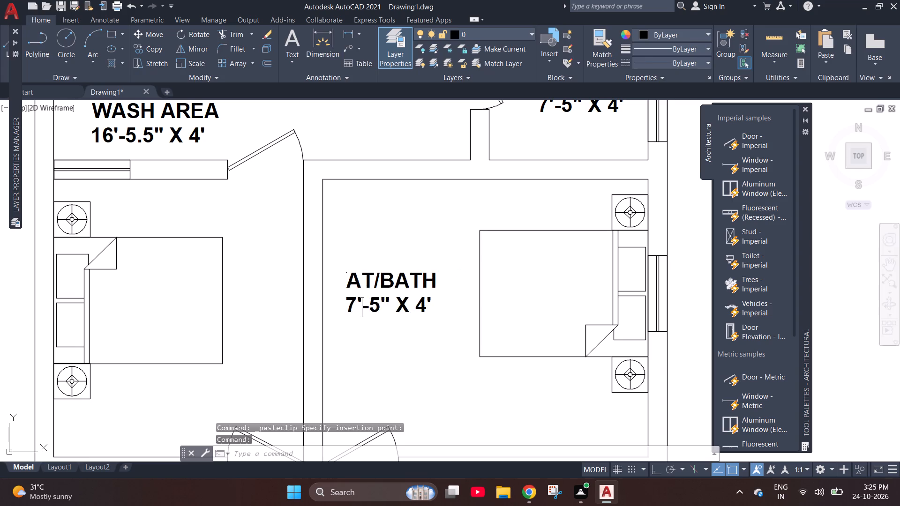
pyautogui.hotkey('ctrl', 'a')
pyautogui.write('M BE')
pyautogui.press('BackSpace')
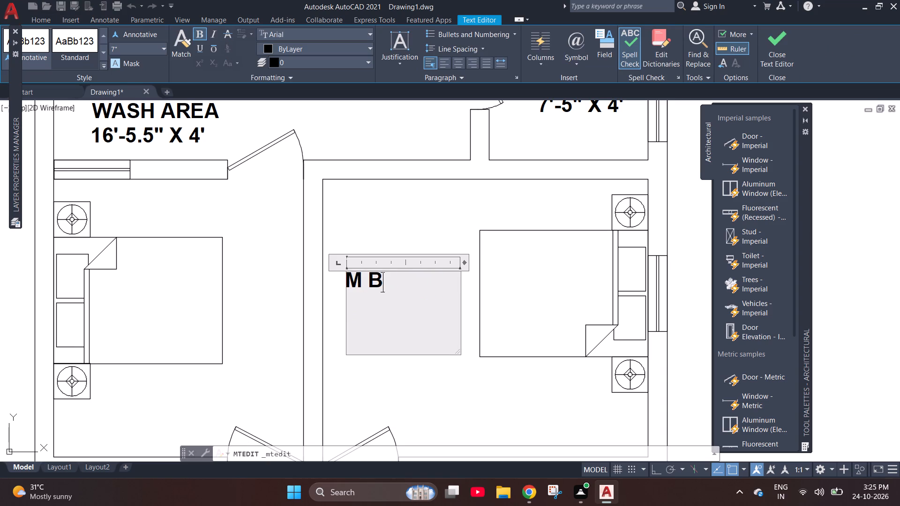
pyautogui.write('EAD')
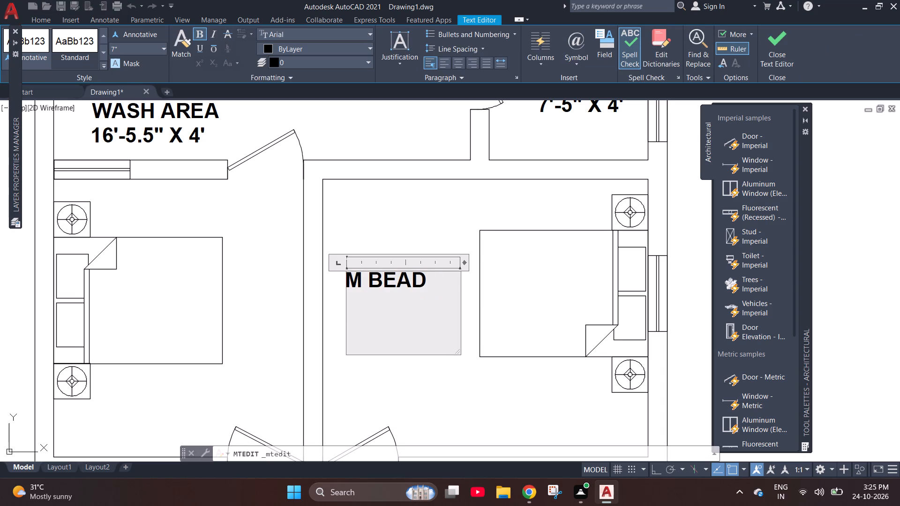
pyautogui.press('space')
pyautogui.write('ROOM')
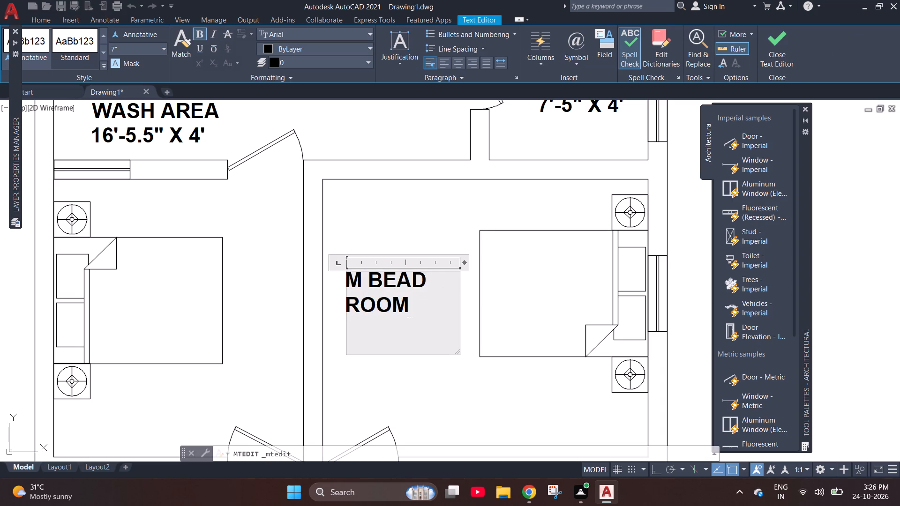
pyautogui.press('Return')
# Add the size 12'-10.5' X 11 below M BEAD ROOM and enlarge the text frame to keep each line whole.
pyautogui.write("12'")
pyautogui.write("-10.5' X")
pyautogui.press('space')
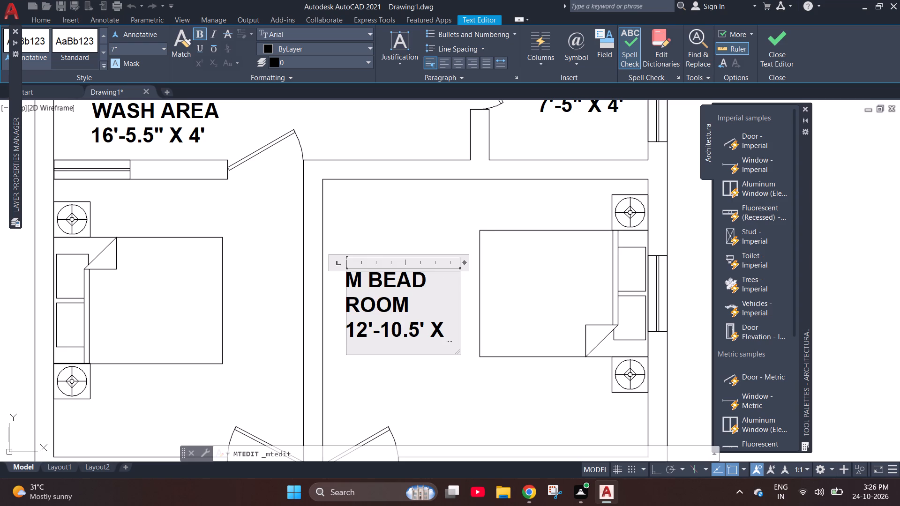
pyautogui.write('11')
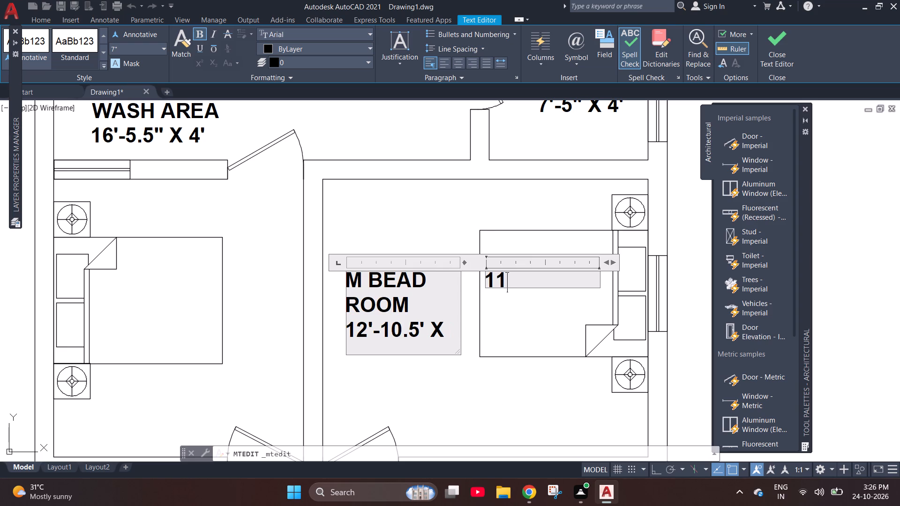
pyautogui.moveTo(458, 353); pyautogui.dragTo(518, 421)
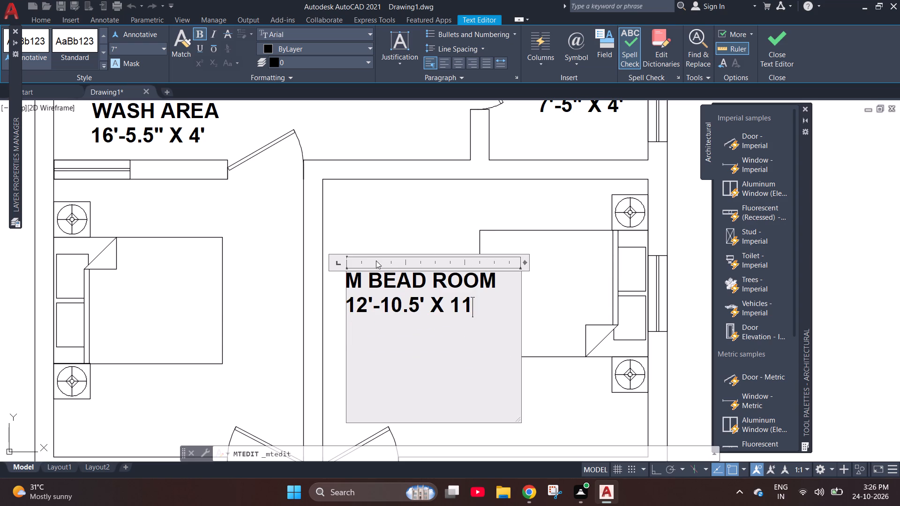
pyautogui.click(361, 285)
pyautogui.click(577, 406)
# Move the M BEAD ROOM label clear of the bed, just inside the bedroom's left wall.
pyautogui.click(345, 279)
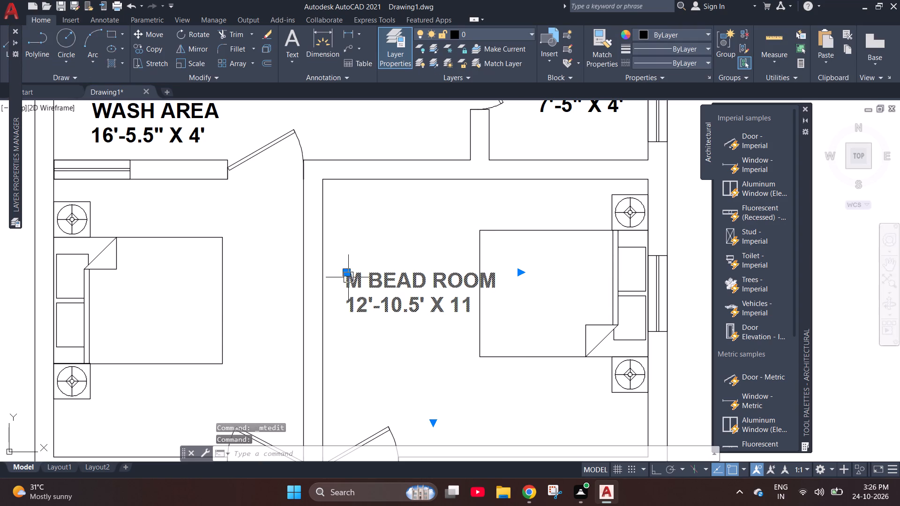
pyautogui.click(347, 274)
pyautogui.click(325, 244)
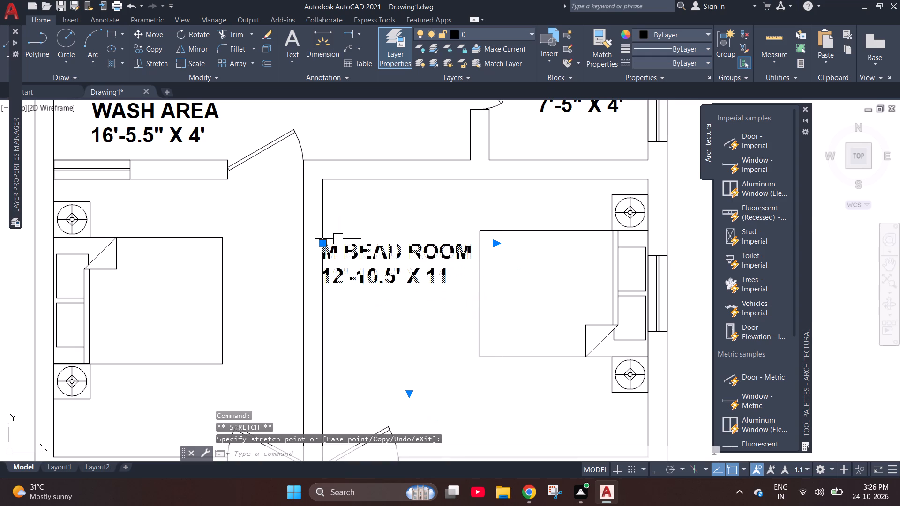
pyautogui.scroll(2, 338, 239)
pyautogui.click(297, 249)
pyautogui.click(302, 246)
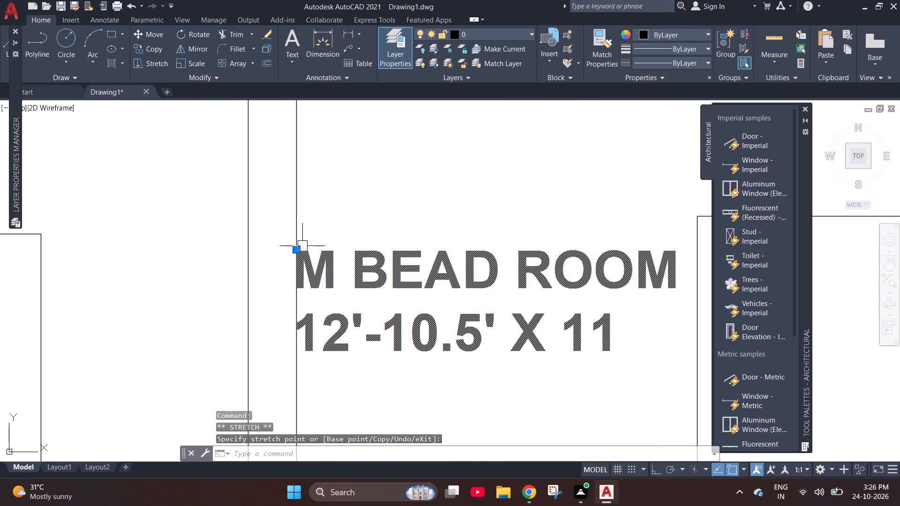
pyautogui.scroll(2, 301, 248)
pyautogui.click(288, 251)
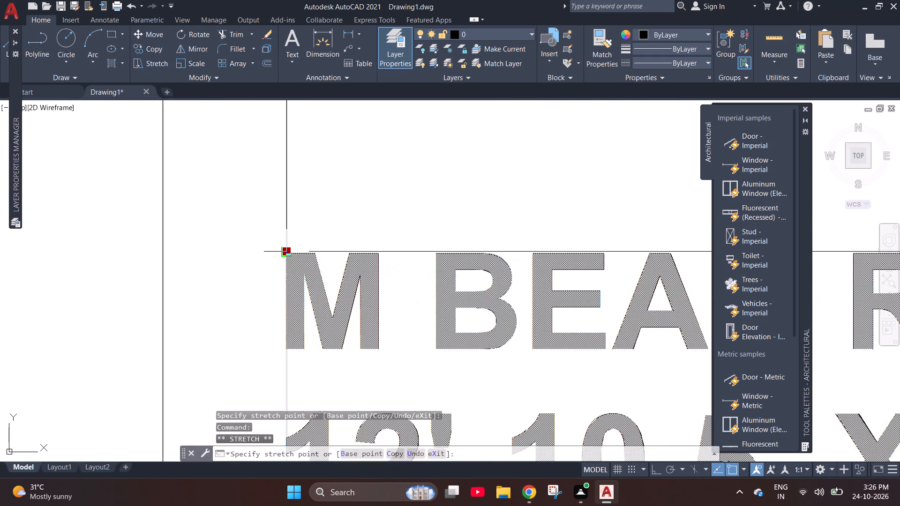
pyautogui.click(301, 247)
pyautogui.press('Escape')
pyautogui.scroll(-3, 301, 247)
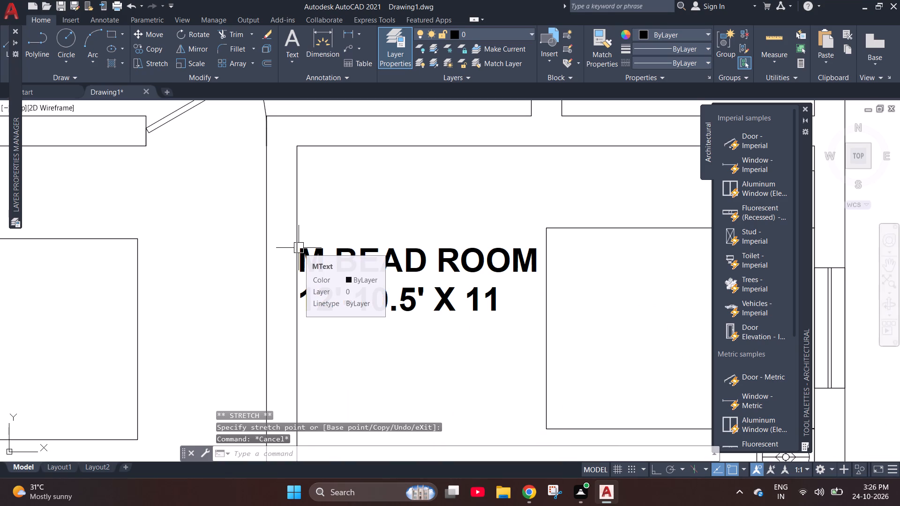
# Paste a copy of the AT/BATH label in the kitchen, just below the door swing.
pyautogui.keyDown('ctrl'); pyautogui.click(299, 248); pyautogui.keyUp('ctrl')
pyautogui.hotkey('ctrl', 'v')
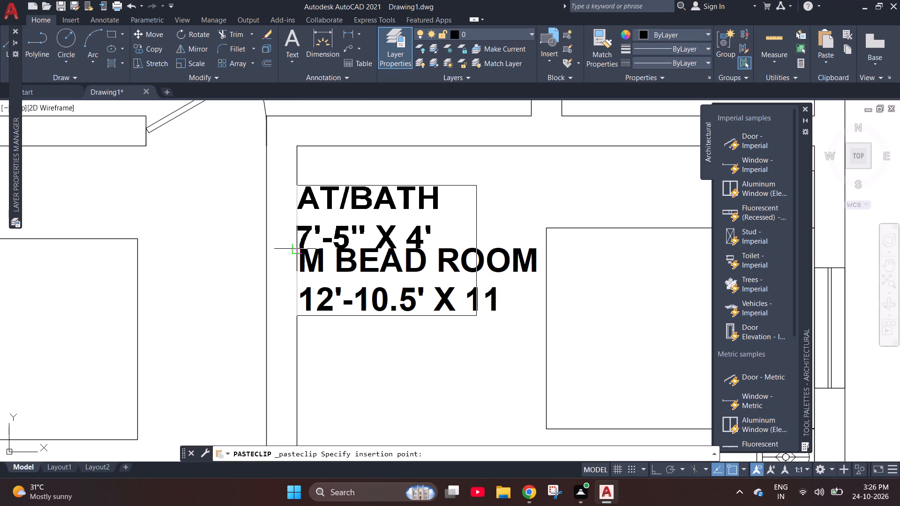
pyautogui.scroll(-4, 357, 239)
pyautogui.scroll(4, 380, 335)
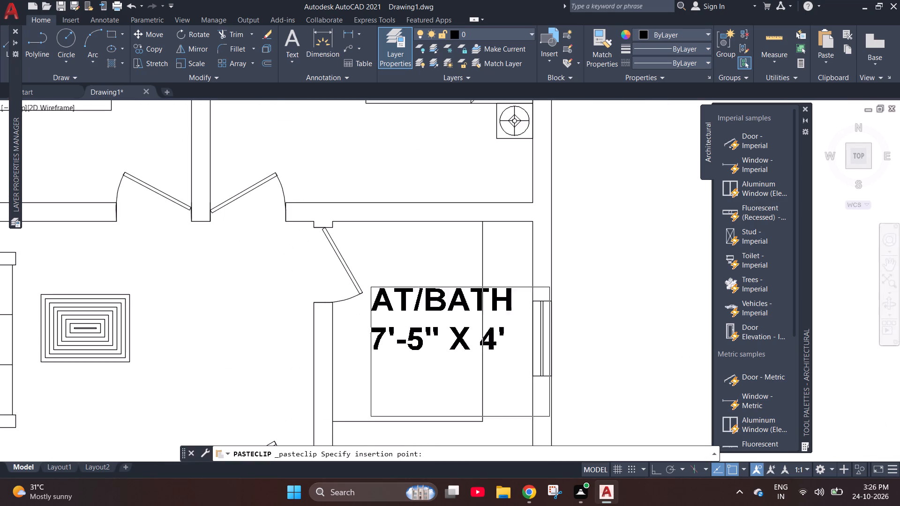
pyautogui.scroll(1, 371, 350)
pyautogui.click(346, 363)
# Replace all the pasted kitchen label's text with KITCHEN and, on a second line, 8' X 10'.
pyautogui.doubleClick(405, 325)
pyautogui.hotkey('ctrl', 'a')
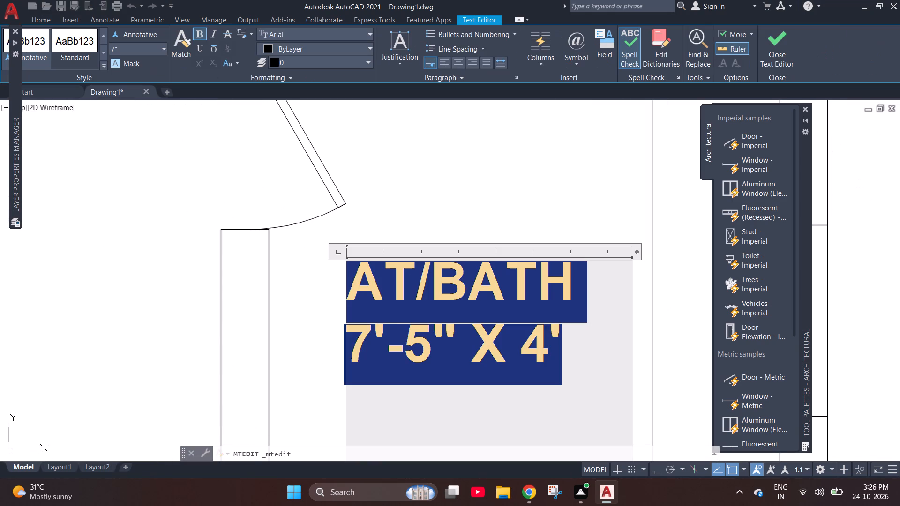
pyautogui.write('KIT')
pyautogui.write('CH')
pyautogui.write('EN')
pyautogui.press('Return')
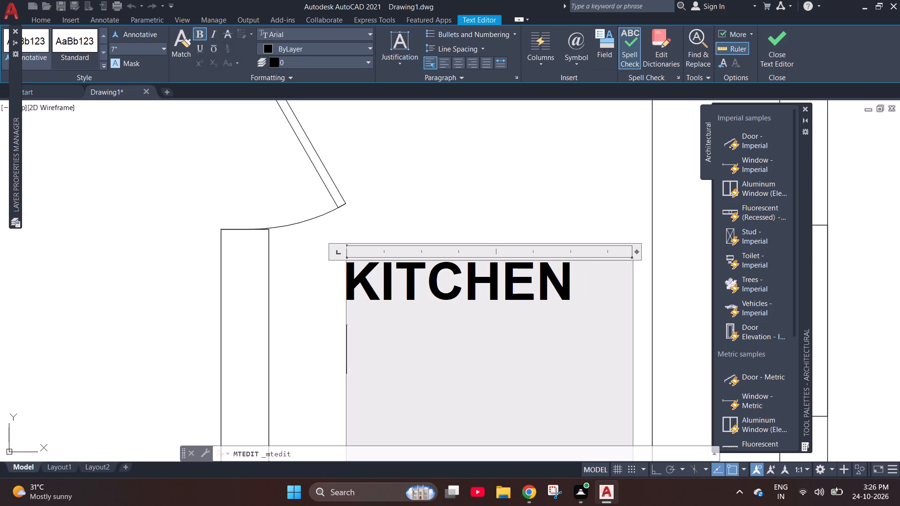
pyautogui.write("8'")
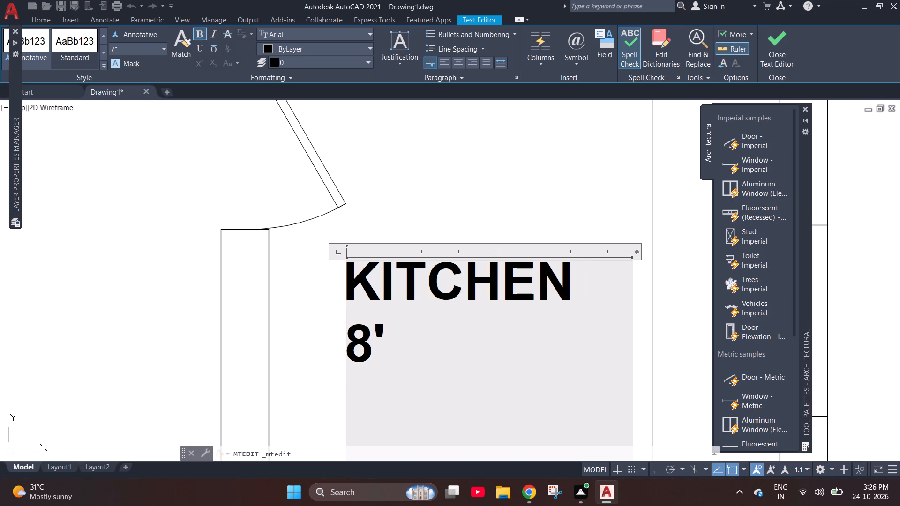
pyautogui.press('space')
pyautogui.write("X 10'")
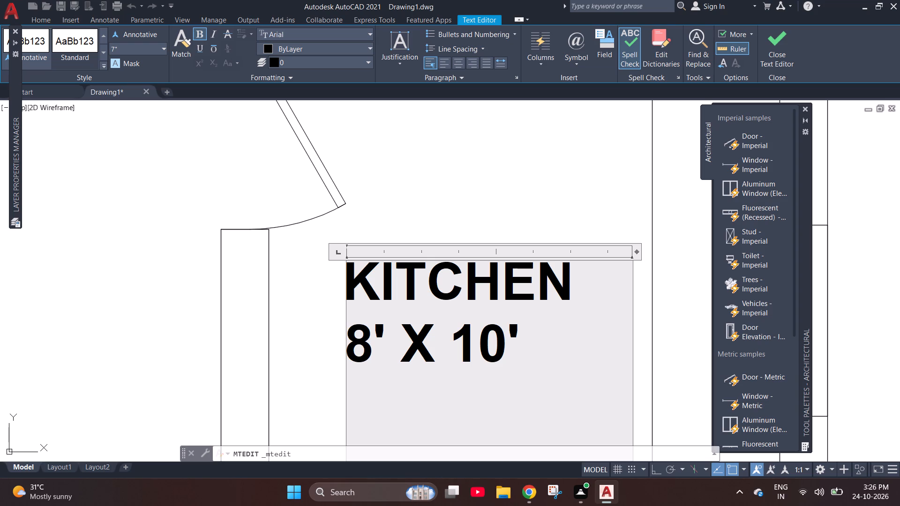
pyautogui.click(434, 196)
# Paste another copy of the AT/BATH label in the sofa room, between the center table and the kitchen wall.
pyautogui.scroll(-2, 571, 252)
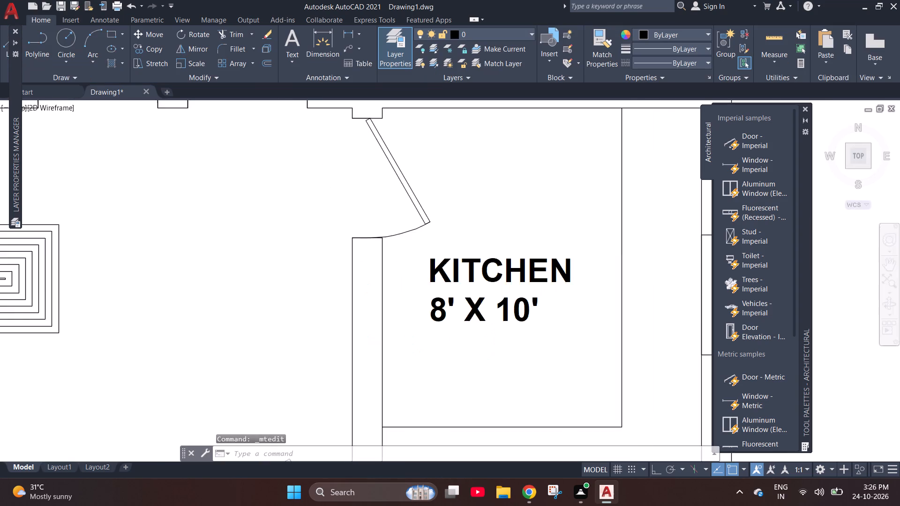
pyautogui.scroll(-1, 572, 252)
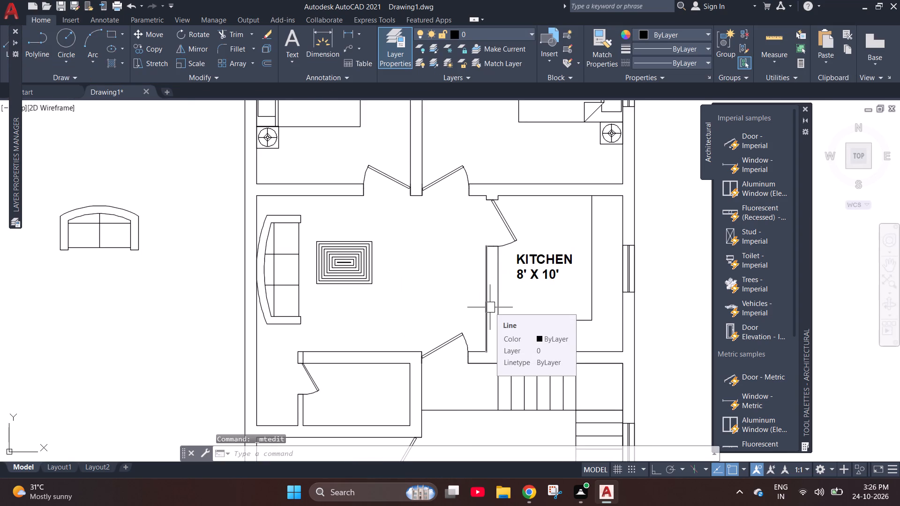
pyautogui.hotkey('ctrl', 'v')
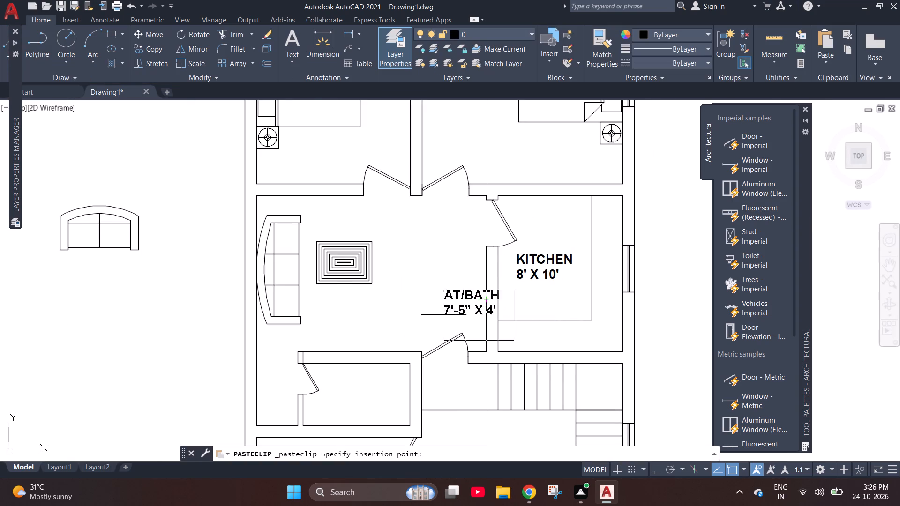
pyautogui.click(396, 300)
# Replace the pasted label's text with DRAWING /DINING over 15'10.5" X 10', widening the text frame to keep each line whole.
pyautogui.tripleClick(413, 297)
pyautogui.hotkey('ctrl', 'a')
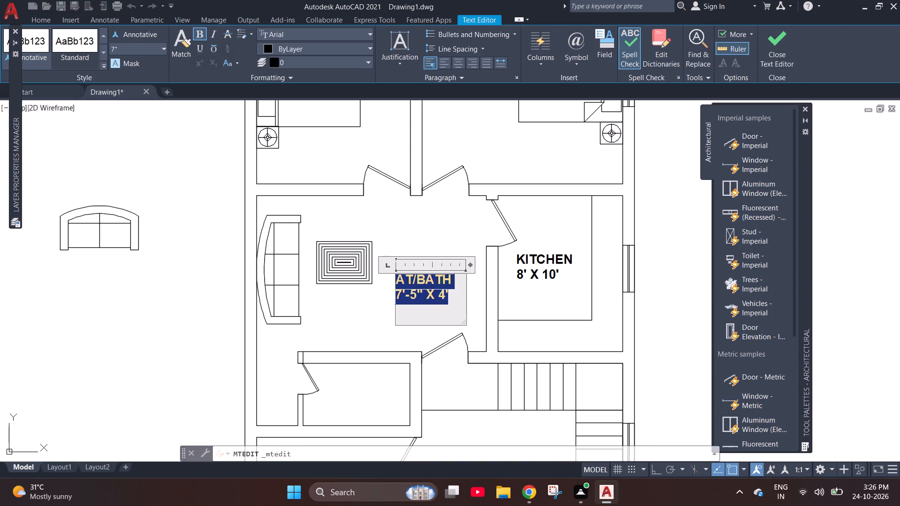
pyautogui.write('DRAWING')
pyautogui.press('space')
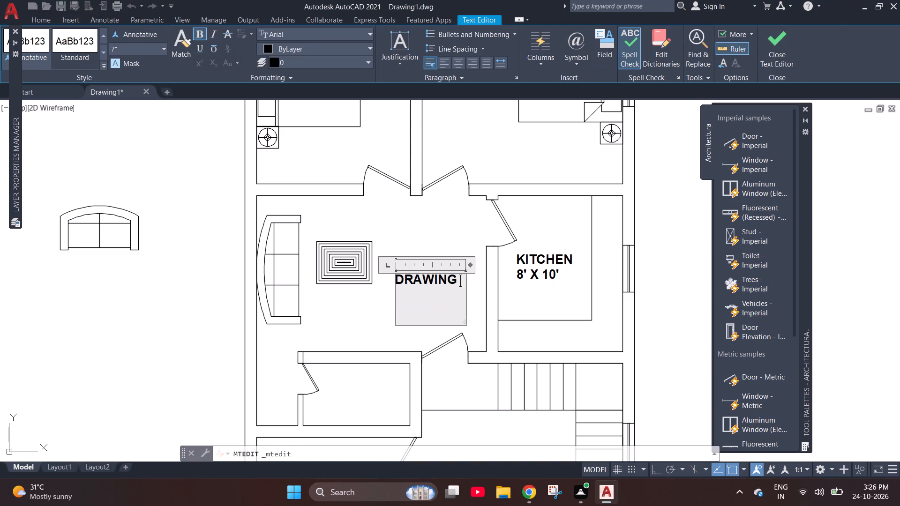
pyautogui.press('/')
pyautogui.write('DINING')
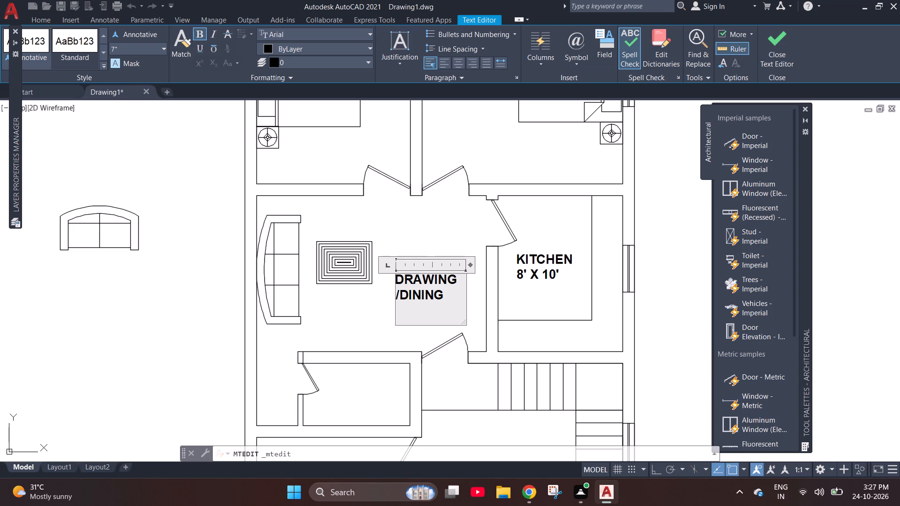
pyautogui.press('Return')
pyautogui.write("15'")
pyautogui.write('10.5" X 10\'')
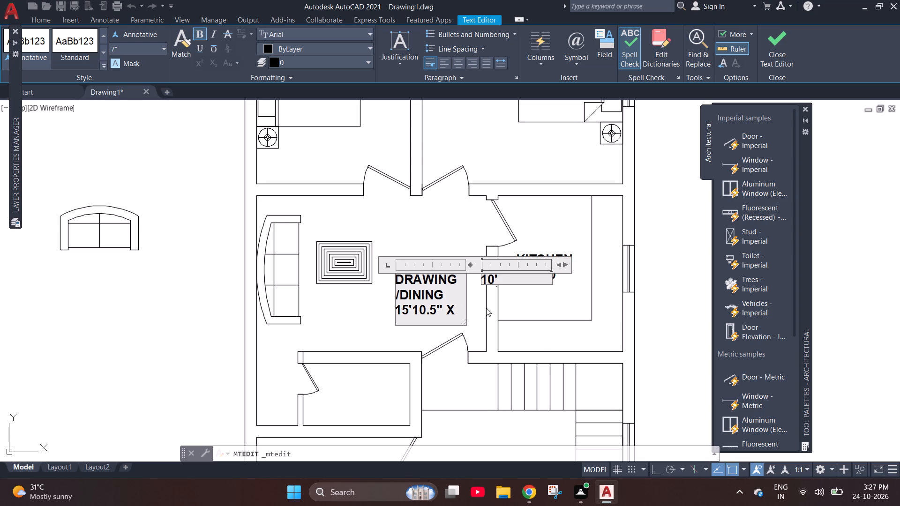
pyautogui.moveTo(466, 323); pyautogui.dragTo(520, 330)
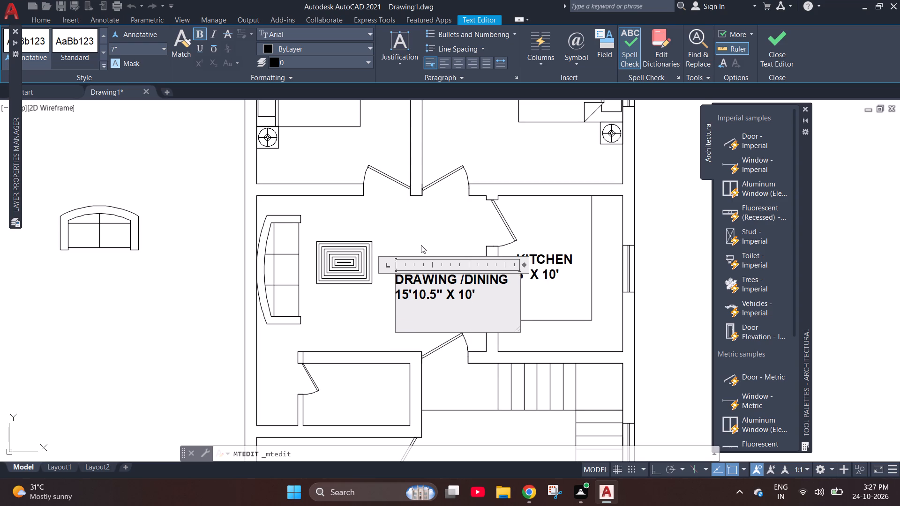
pyautogui.click(427, 228)
# Move the DRAWING /DINING label to just below the center table, clear of the kitchen wall.
pyautogui.click(413, 292)
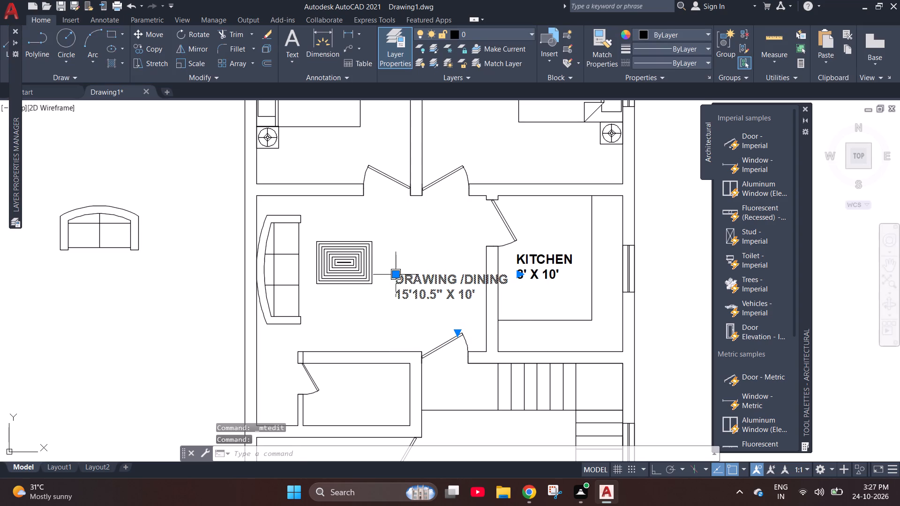
pyautogui.click(396, 274)
pyautogui.click(328, 305)
pyautogui.press('Escape')
pyautogui.press('`')
# Paste a copy of the AT/BATH label inside the small room below the drawing/dining area, beside its door.
pyautogui.scroll(-2, 375, 287)
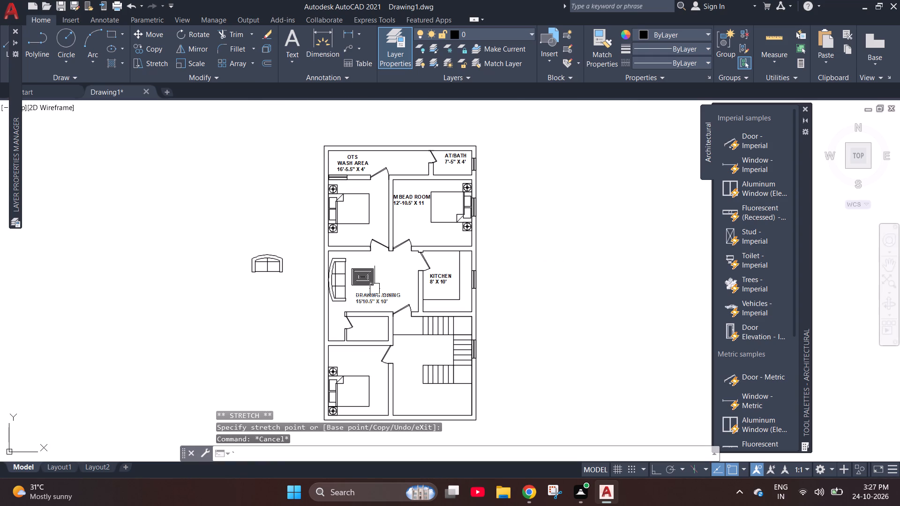
pyautogui.hotkey('ctrl', 'v')
pyautogui.scroll(3, 352, 331)
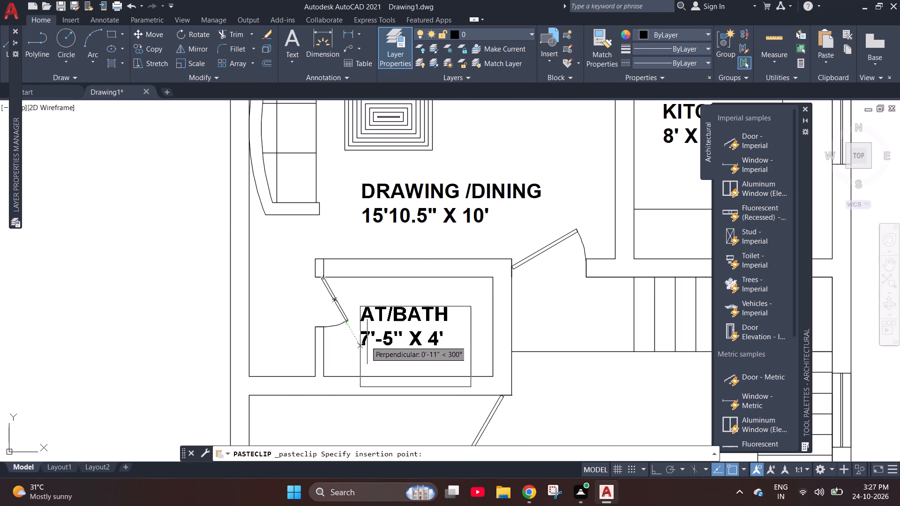
pyautogui.click(371, 343)
# Replace all the pasted label's text with C.AT/BATH and, on a second line, 7'7'X4'.
pyautogui.doubleClick(397, 313)
pyautogui.hotkey('ctrl', 'a')
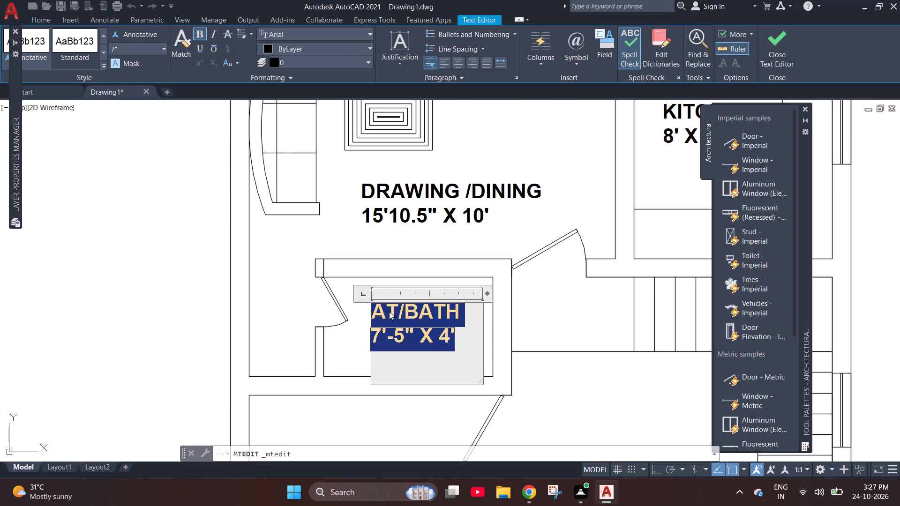
pyautogui.write('C.AT')
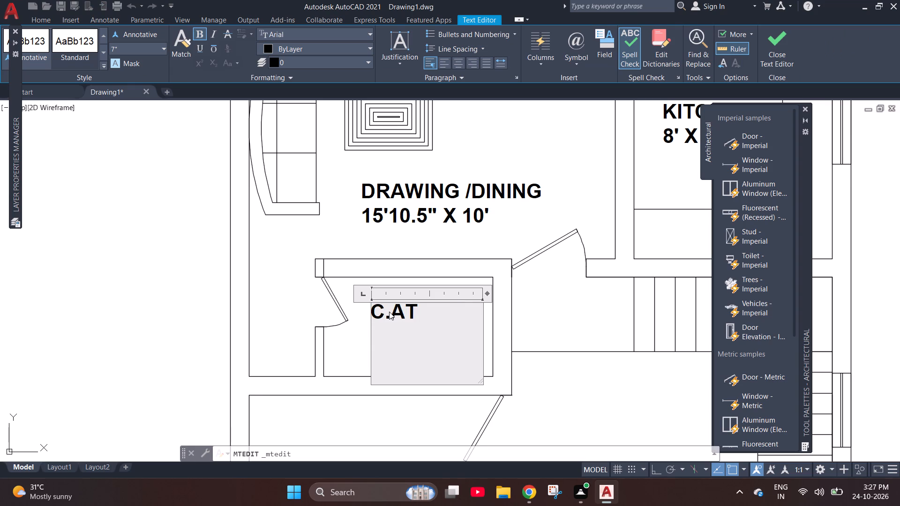
pyautogui.write('/BATH')
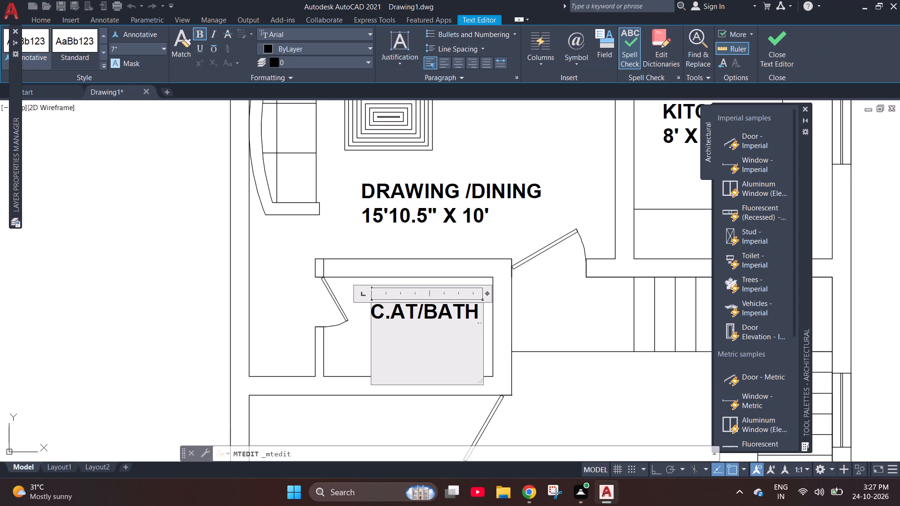
pyautogui.press('Return')
pyautogui.write("7'")
pyautogui.write("7'")
pyautogui.write("X4'")
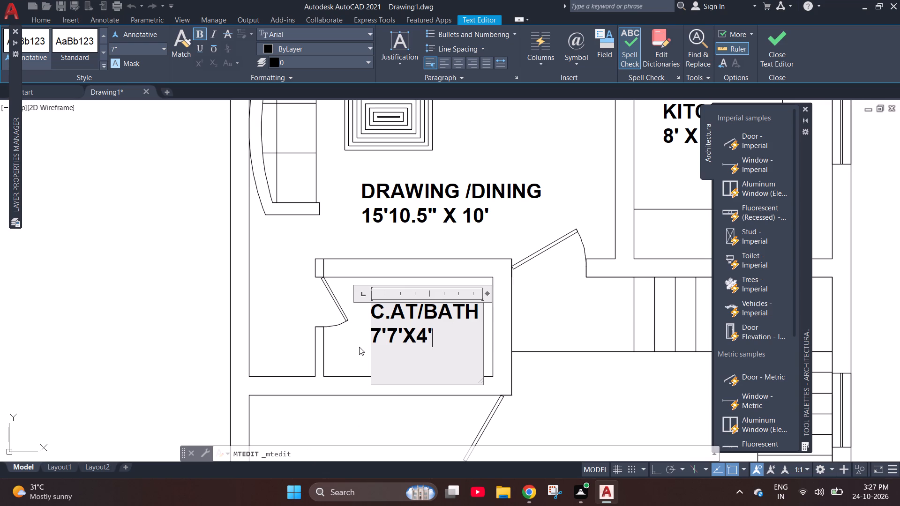
pyautogui.click(358, 347)
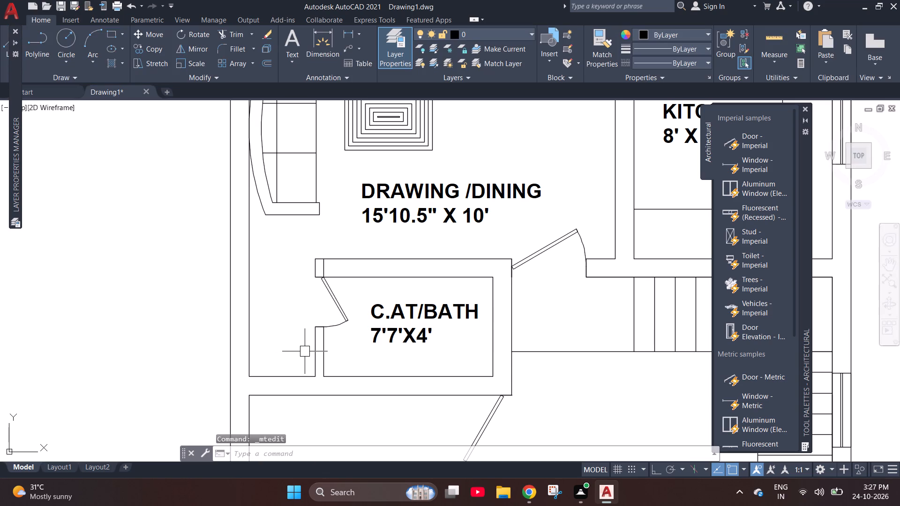
# Paste a copy of the AT/BATH label in the open area between the staircase flights.
pyautogui.scroll(-1, 261, 307)
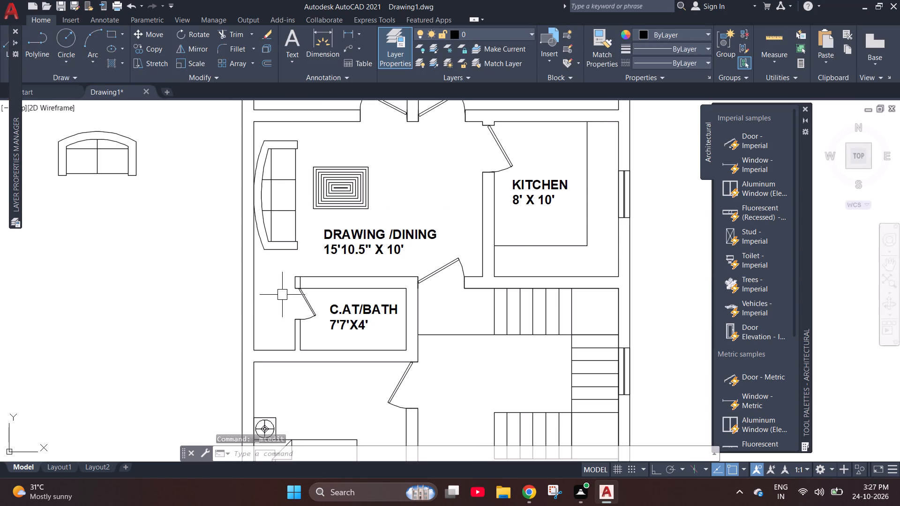
pyautogui.hotkey('ctrl', 'v')
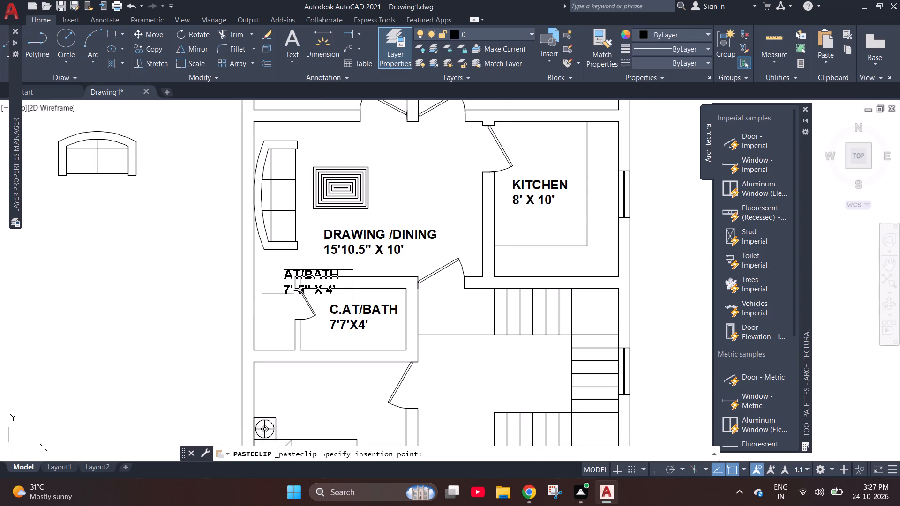
pyautogui.scroll(-2, 308, 289)
pyautogui.scroll(3, 386, 320)
pyautogui.click(399, 330)
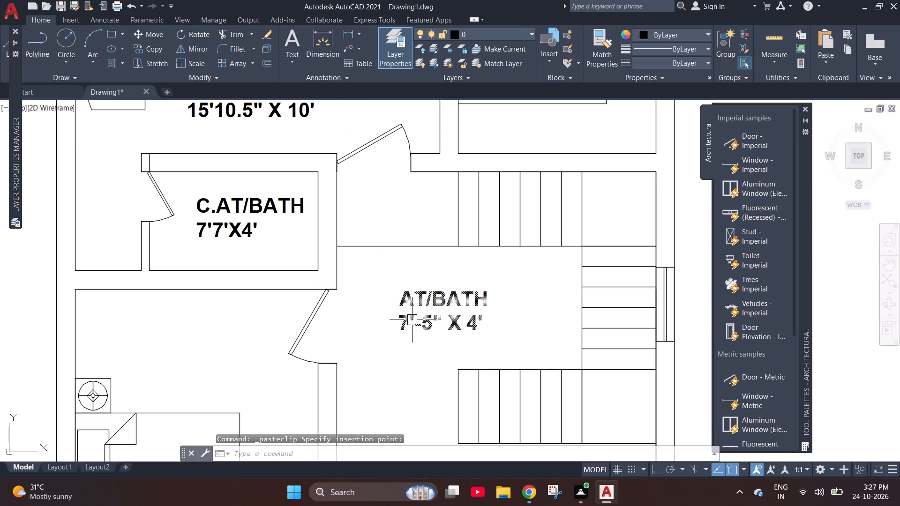
# Replace the pasted label's text with STAIRS PORCH over 12'-10.5" X 17', enlarging the text frame to keep each line whole.
pyautogui.doubleClick(412, 320)
pyautogui.hotkey('ctrl', 'a')
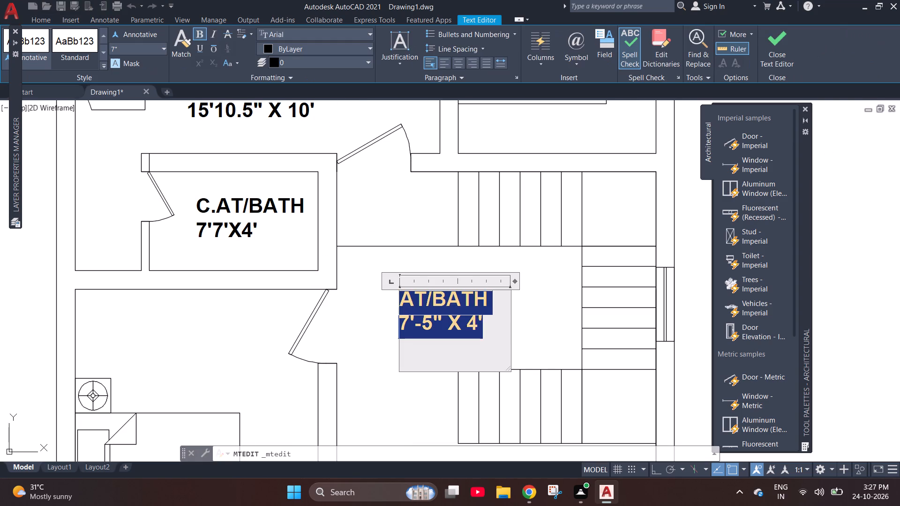
pyautogui.write('STAIRS')
pyautogui.press('space')
pyautogui.write('POR')
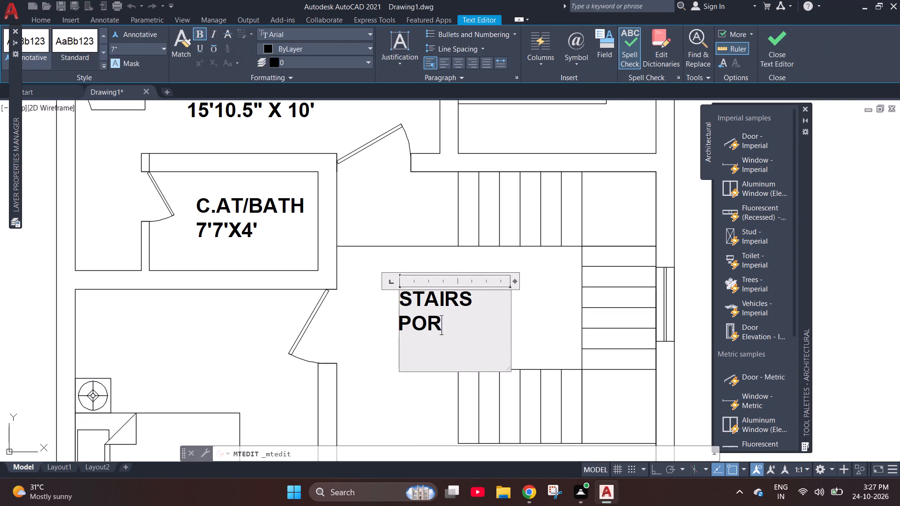
pyautogui.write('CH')
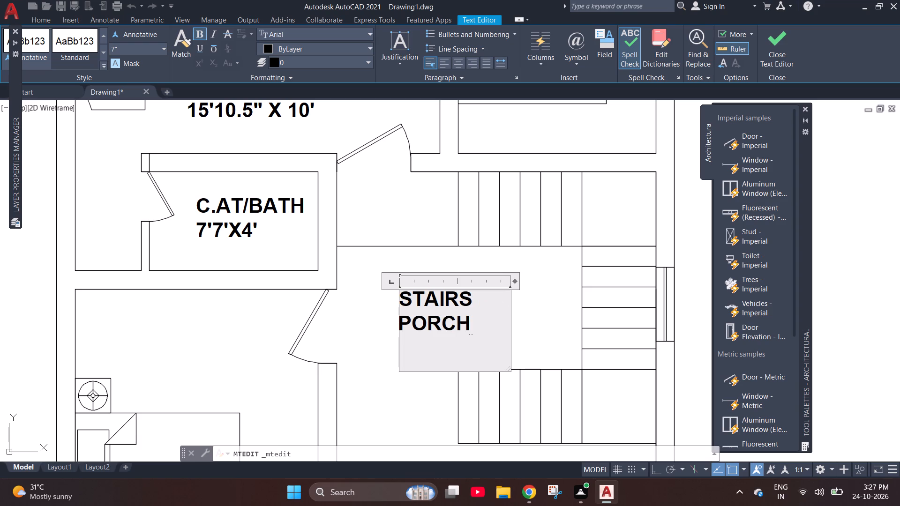
pyautogui.press('Return')
pyautogui.write("12'")
pyautogui.write('-10.5"')
pyautogui.press('space')
pyautogui.write("X 17'")
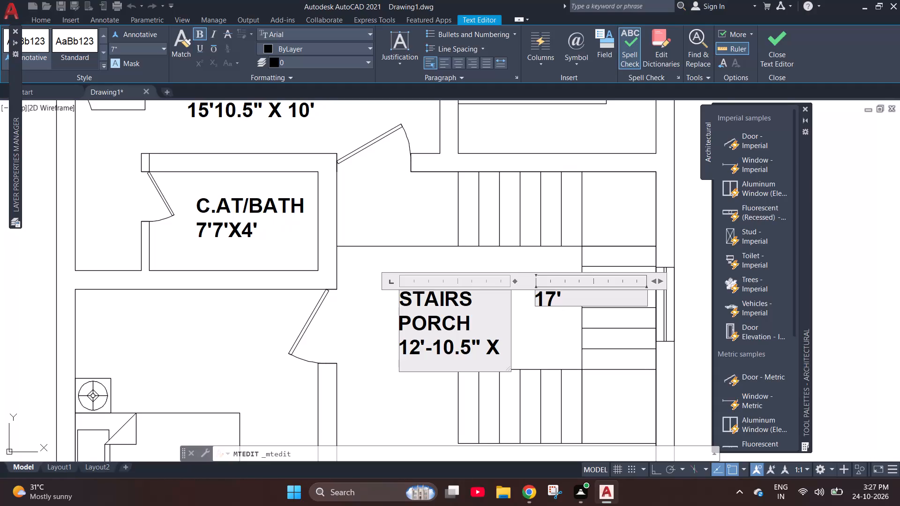
pyautogui.moveTo(510, 371); pyautogui.dragTo(609, 389)
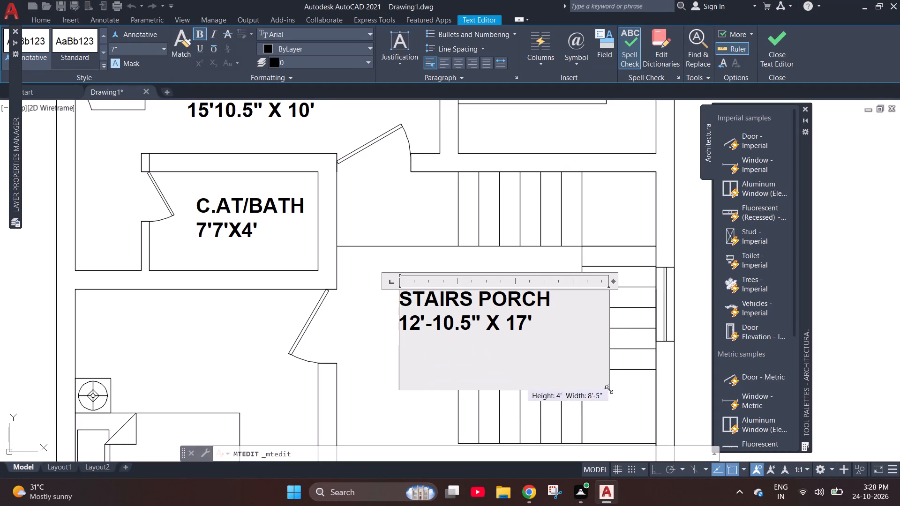
pyautogui.moveTo(609, 389); pyautogui.dragTo(607, 388)
pyautogui.click(361, 313)
# Move the STAIRS PORCH label away from the stair treads, closer to the bedroom door.
pyautogui.click(464, 288)
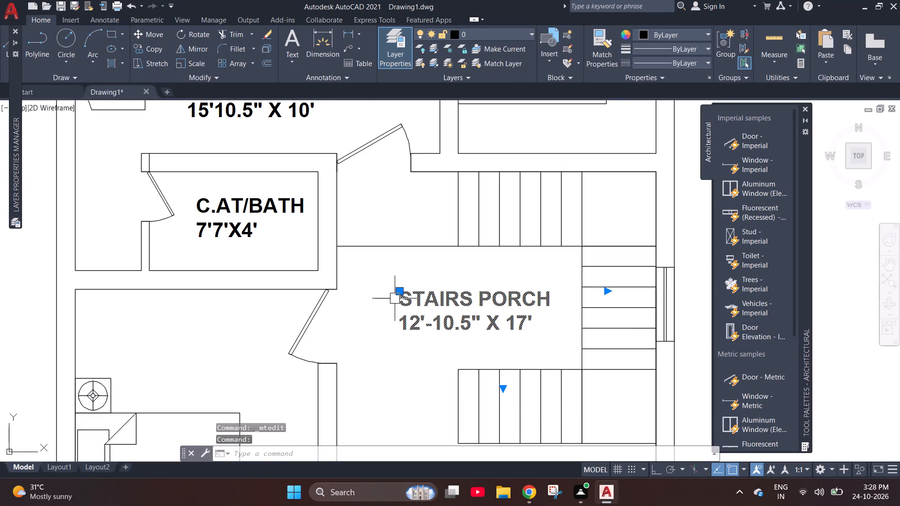
pyautogui.click(398, 291)
pyautogui.click(366, 297)
pyautogui.press('`')
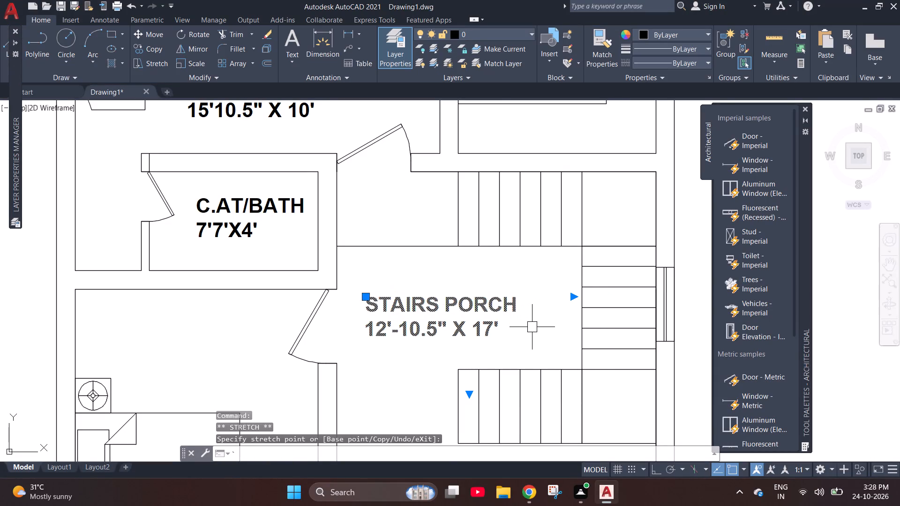
# Paste a copy of the AT/BATH label above the lower bedroom's bed, retext it GUEST ROOM over 11' X 12'9", and widen its frame.
pyautogui.press('Escape')
pyautogui.scroll(-2, 532, 327)
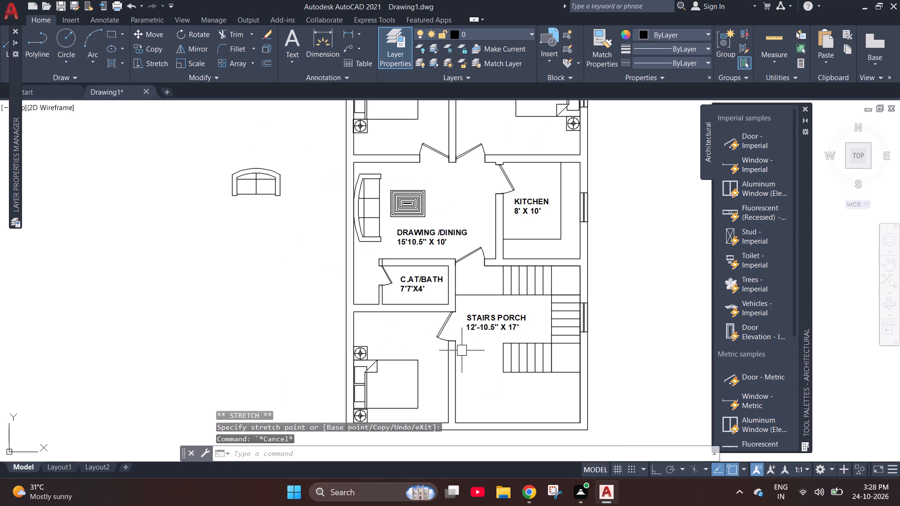
pyautogui.hotkey('ctrl', 'v')
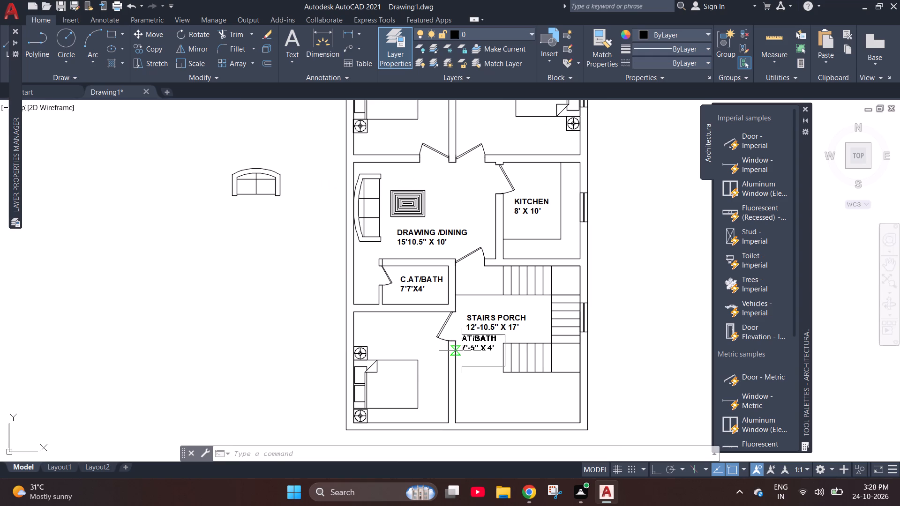
pyautogui.click(387, 342)
pyautogui.doubleClick(397, 337)
pyautogui.hotkey('ctrl', 'a')
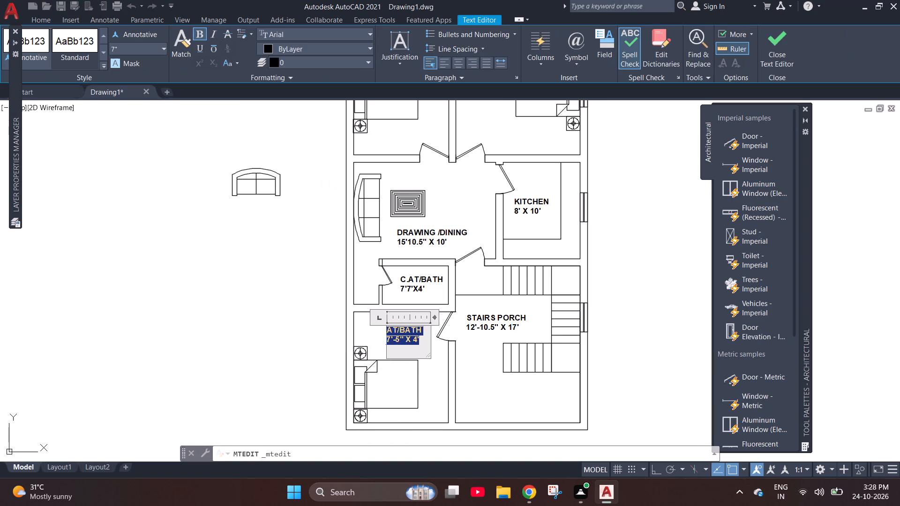
pyautogui.write('GUEST ROOM')
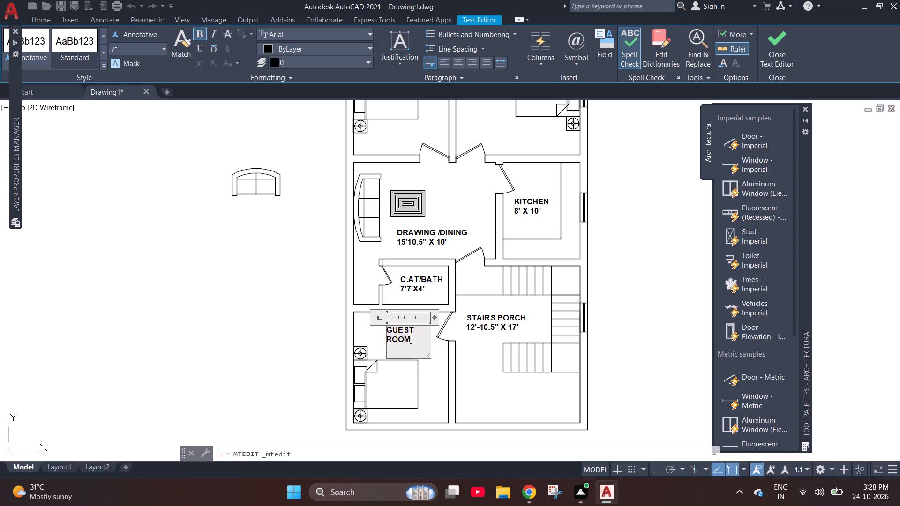
pyautogui.press('Return')
pyautogui.write('11\' X 12\'9"')
pyautogui.moveTo(430, 357); pyautogui.dragTo(464, 380)
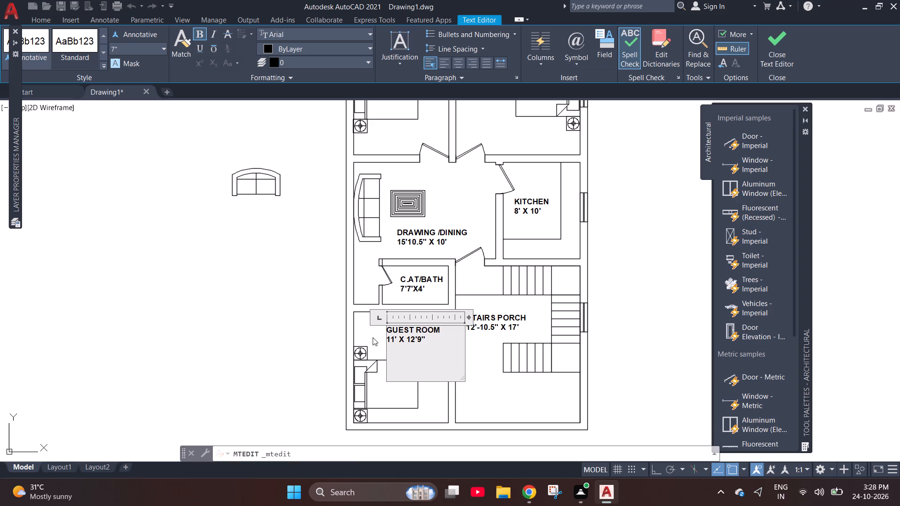
pyautogui.click(369, 335)
# Move the GUEST ROOM label away from the door swing, toward the room's outer wall.
pyautogui.click(398, 328)
pyautogui.scroll(2, 398, 328)
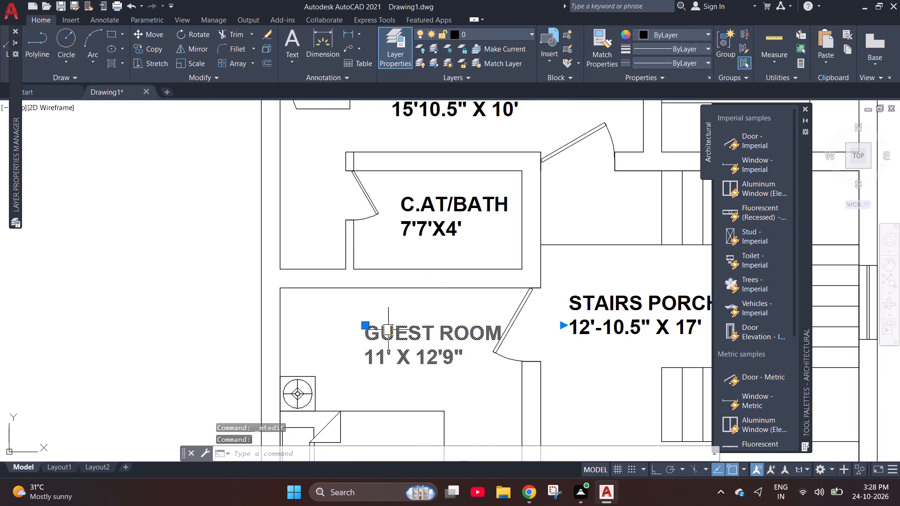
pyautogui.click(365, 324)
pyautogui.click(322, 319)
pyautogui.press('`')
pyautogui.press('Escape')
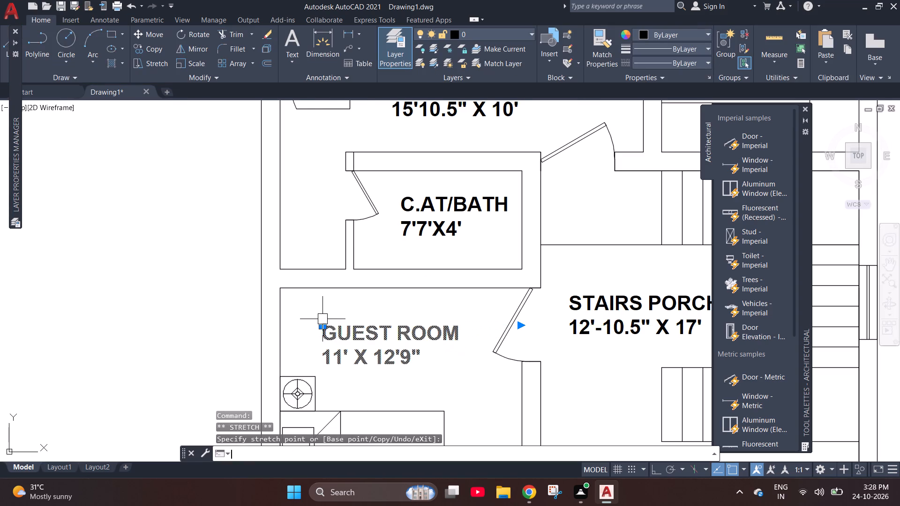
# Paste a copy of the AT/BATH label below the bed in the unlabelled bedroom and replace its text with BED ROOM over 11' X 12'.
pyautogui.scroll(-3, 322, 319)
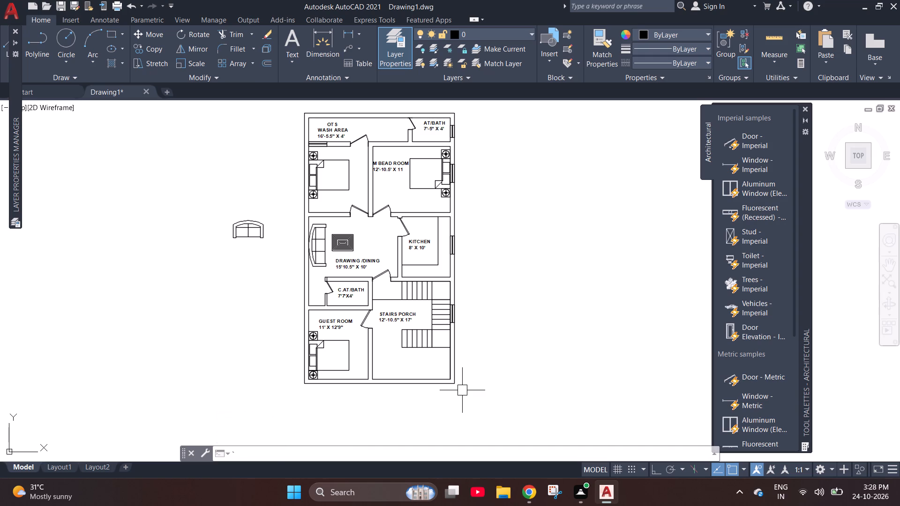
pyautogui.hotkey('ctrl', 'v')
pyautogui.scroll(3, 305, 185)
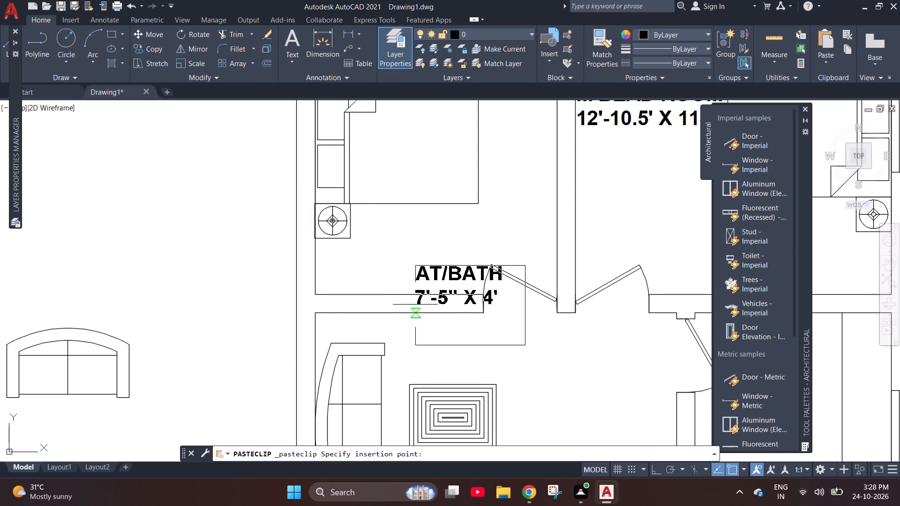
pyautogui.click(368, 252)
pyautogui.doubleClick(387, 235)
pyautogui.hotkey('ctrl', 'a')
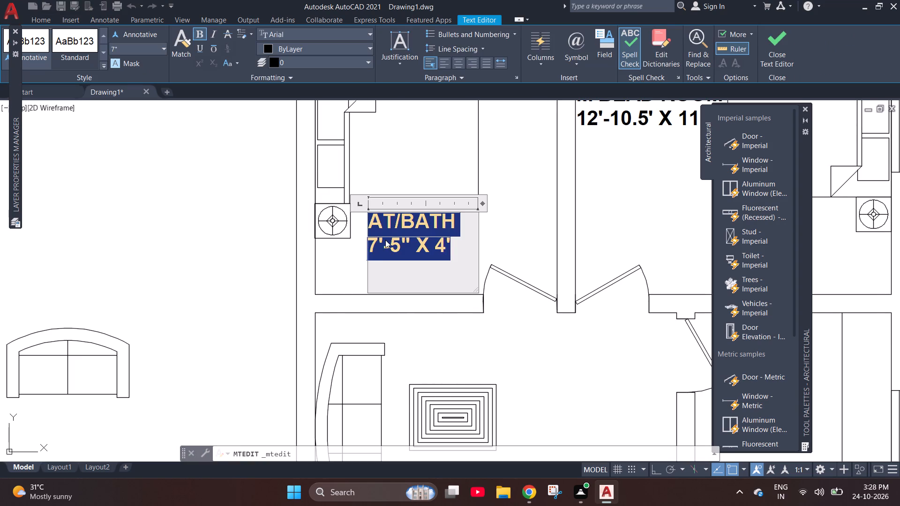
pyautogui.write('BED ROOM')
pyautogui.press('Return')
pyautogui.write("11' X")
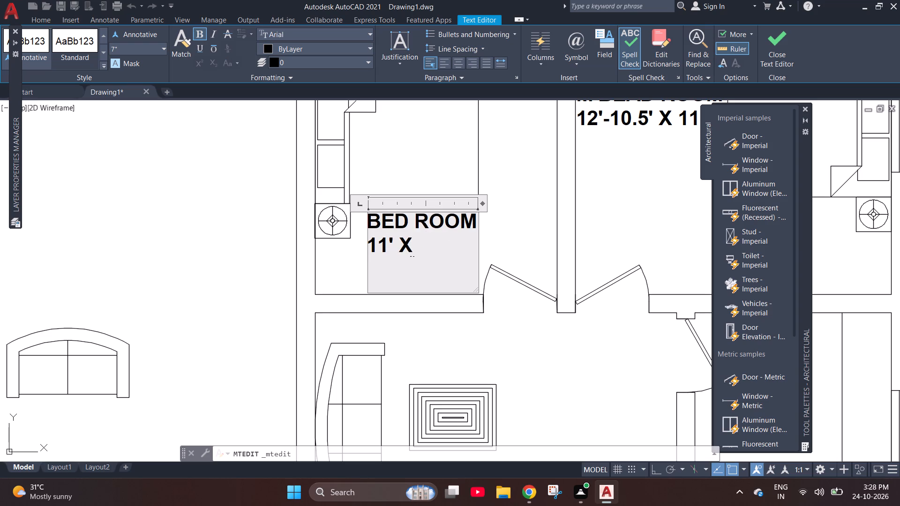
pyautogui.press('space')
pyautogui.write("12'")
pyautogui.click(498, 210)
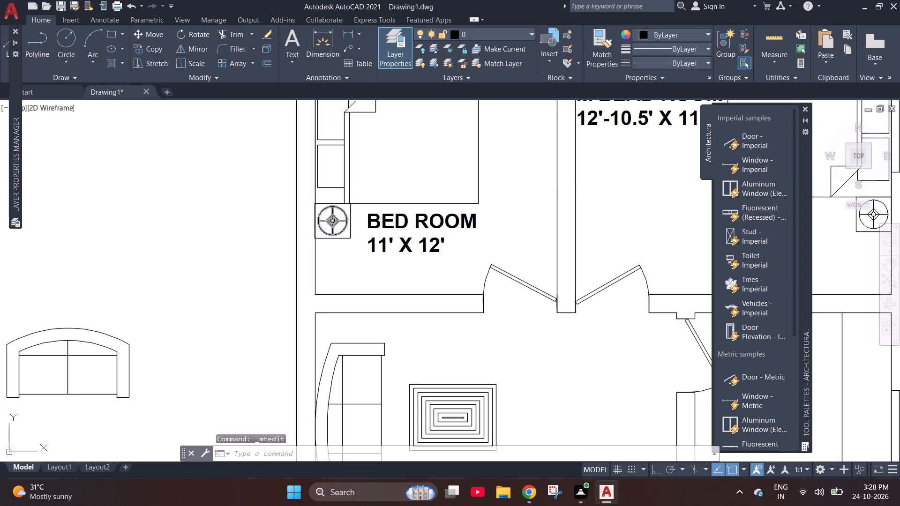
# Paste a copy of the AT/BATH label outside the plan, near the AT/BATH window, and replace its text with W.
pyautogui.scroll(-3, 426, 244)
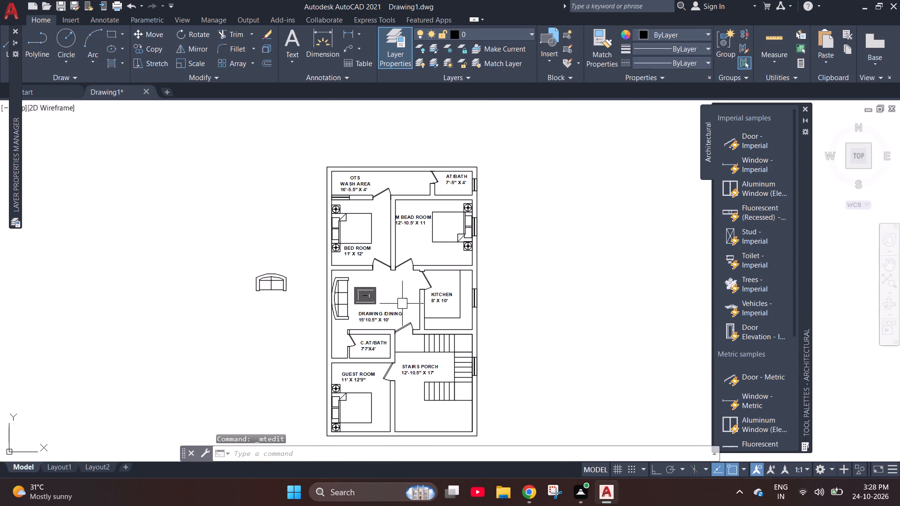
pyautogui.press('Escape')
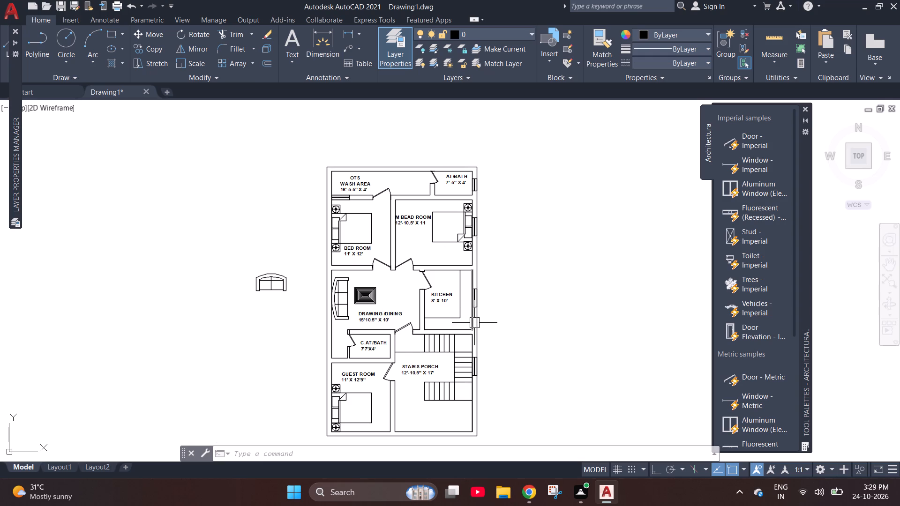
pyautogui.keyDown('ctrl'); pyautogui.doubleClick(471, 179); pyautogui.keyUp('ctrl')
pyautogui.hotkey('ctrl', 'v')
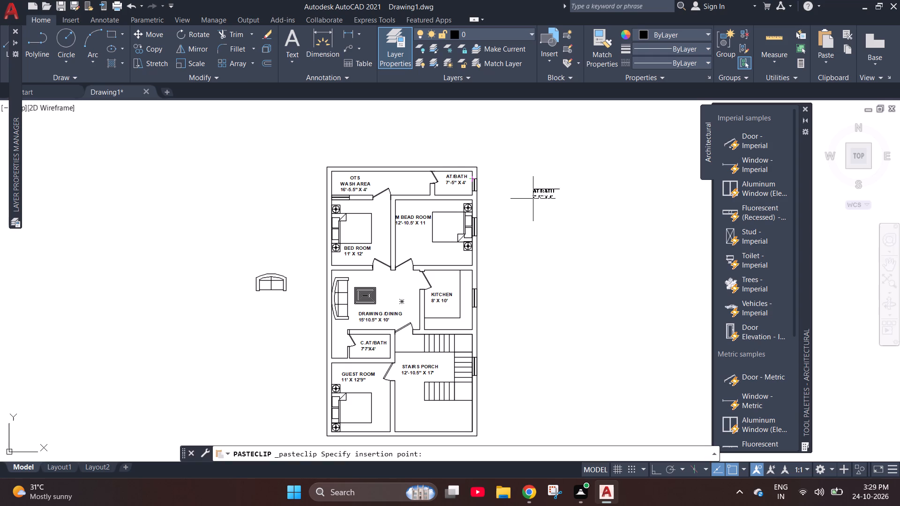
pyautogui.click(524, 205)
pyautogui.doubleClick(535, 203)
pyautogui.hotkey('ctrl', 'a')
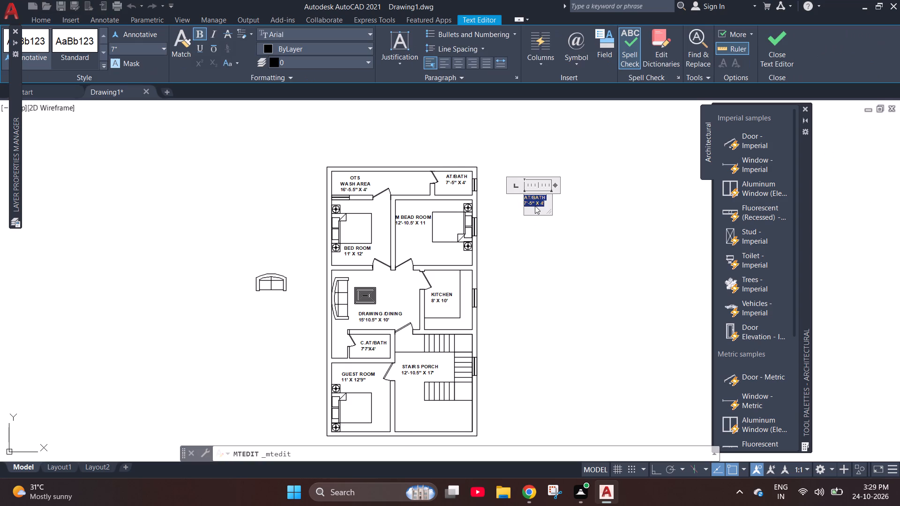
pyautogui.press('w')
pyautogui.hotkey('ctrl', 'a')
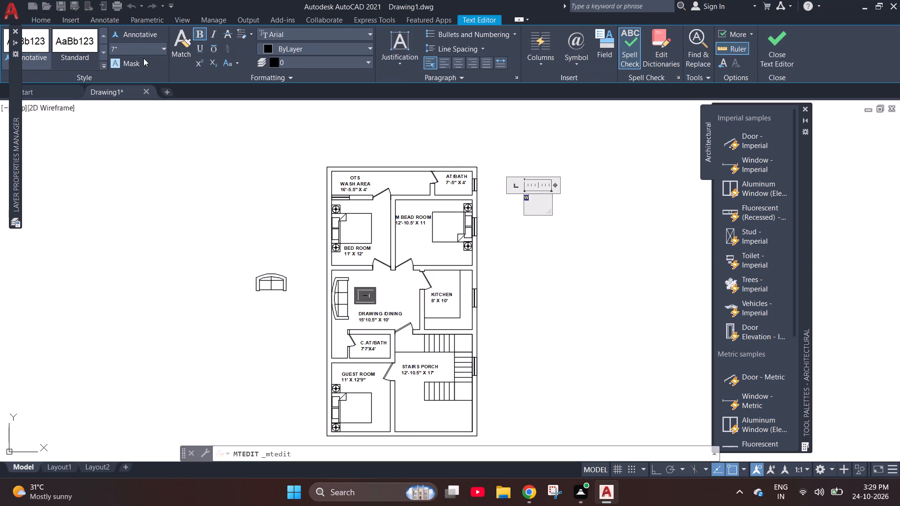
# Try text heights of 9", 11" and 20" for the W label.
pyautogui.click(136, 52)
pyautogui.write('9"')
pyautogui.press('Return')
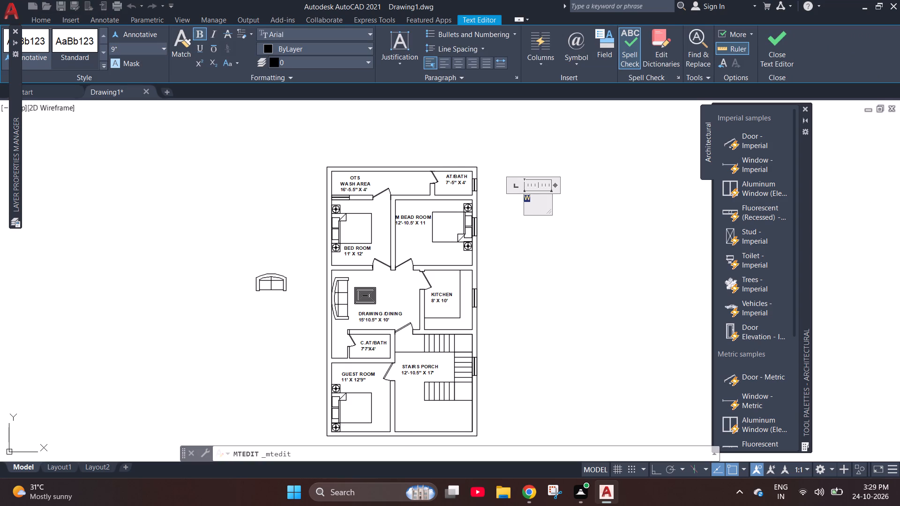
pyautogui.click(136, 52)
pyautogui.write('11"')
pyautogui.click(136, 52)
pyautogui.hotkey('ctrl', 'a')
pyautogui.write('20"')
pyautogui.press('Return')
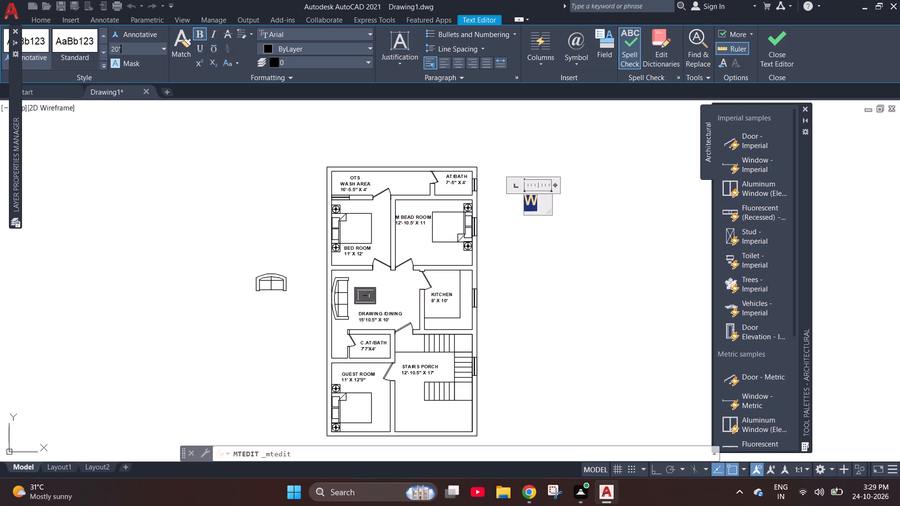
# Set the W label's text height to 15" and finish editing it.
pyautogui.click(133, 51)
pyautogui.write('15"')
pyautogui.press('Return')
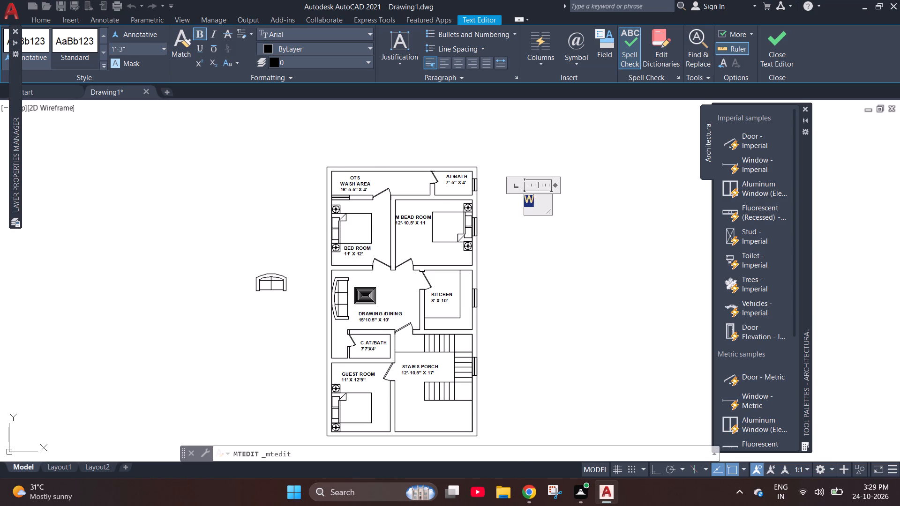
pyautogui.click(483, 223)
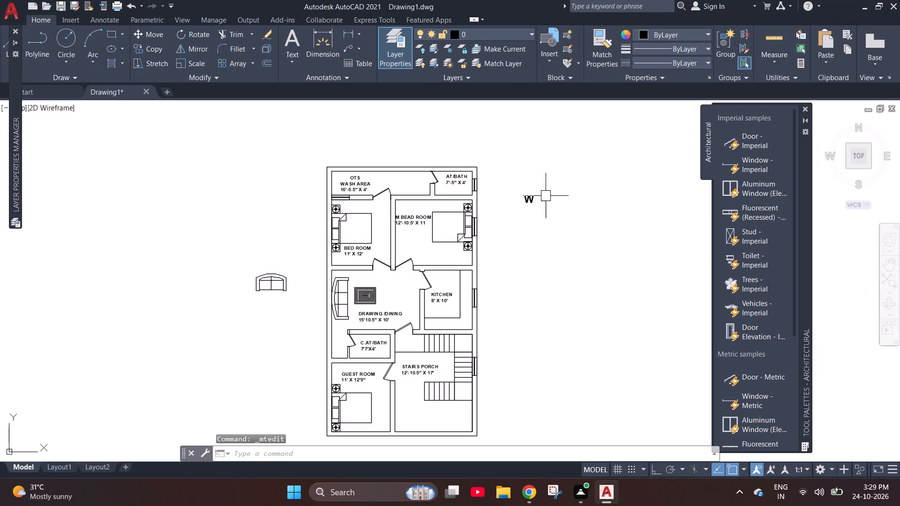
# Paste a copy of the W label outside the plan near the M BEAD ROOM window and replace its text with V.
pyautogui.click(536, 199)
pyautogui.hotkey('ctrl', 'c')
pyautogui.hotkey('ctrl', 'v')
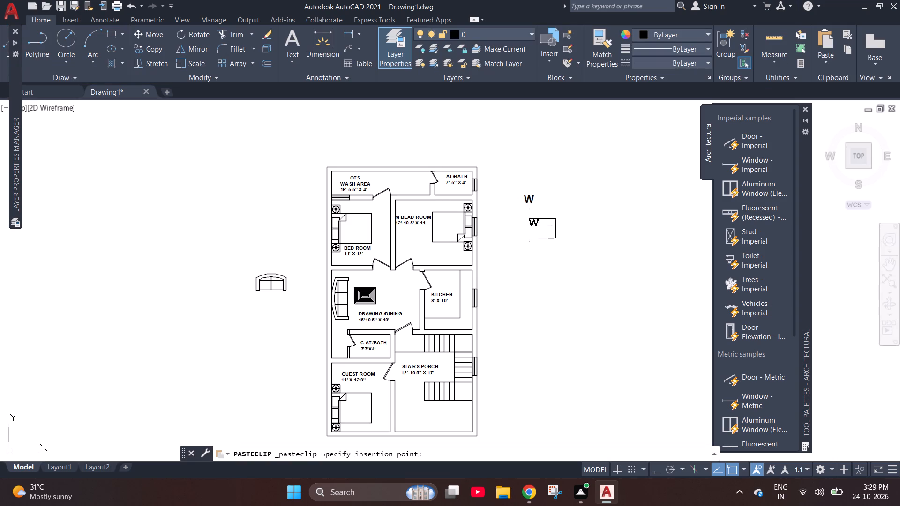
pyautogui.click(510, 234)
pyautogui.doubleClick(514, 232)
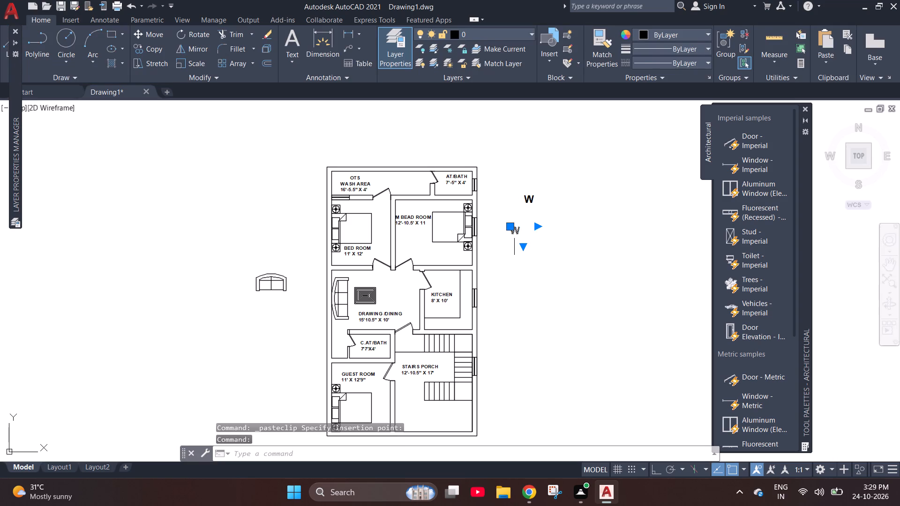
pyautogui.hotkey('ctrl', 'a')
pyautogui.press('v')
pyautogui.click(524, 271)
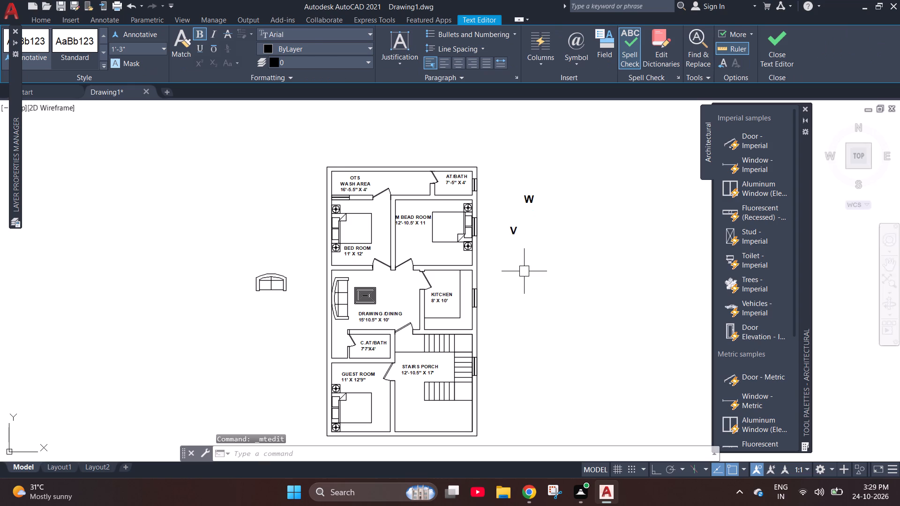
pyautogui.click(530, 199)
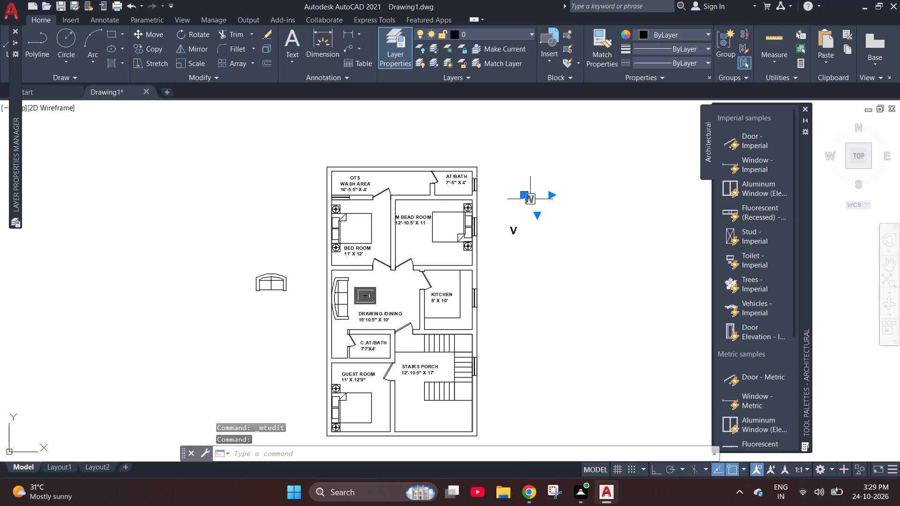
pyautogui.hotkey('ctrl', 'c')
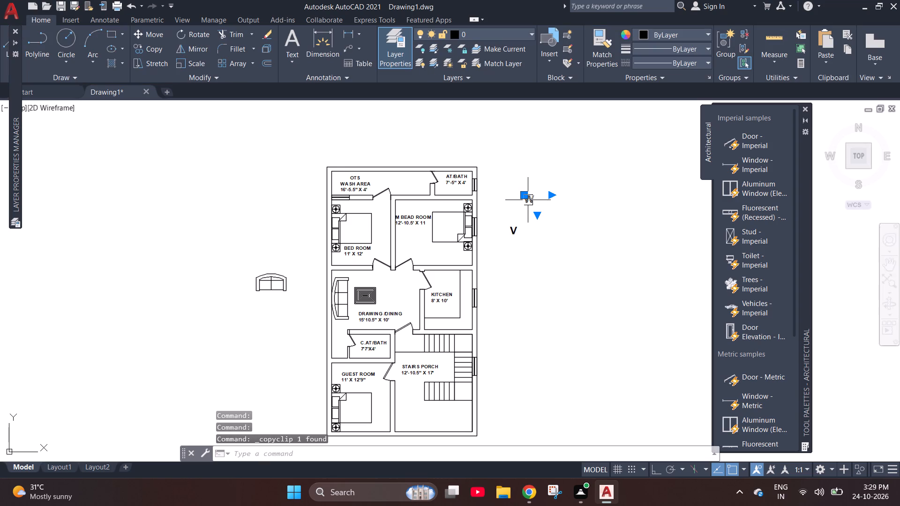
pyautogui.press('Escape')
# Copy the W label from outside the plan to beside the M BEAD ROOM, KITCHEN and STAIRS PORCH windows.
pyautogui.click(528, 200)
pyautogui.write('CO')
pyautogui.press('space')
pyautogui.scroll(2, 524, 191)
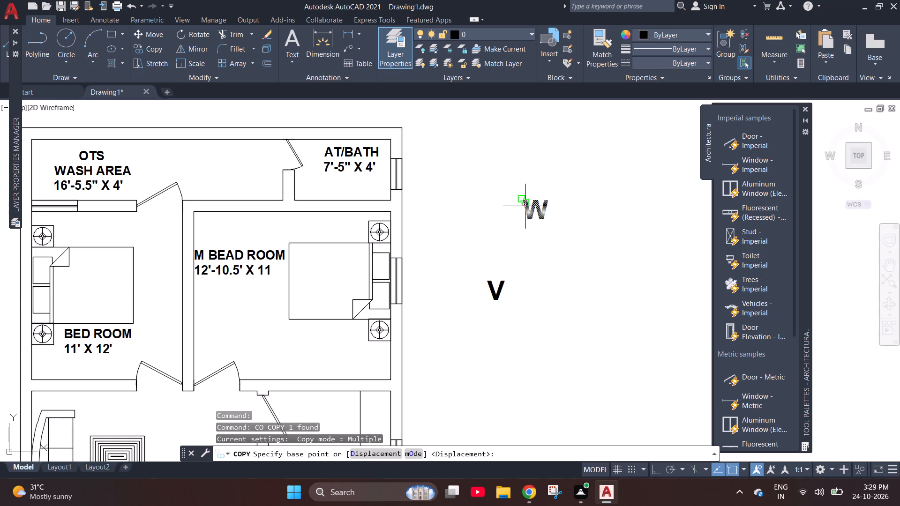
pyautogui.click(525, 204)
pyautogui.click(411, 269)
pyautogui.scroll(-2, 426, 152)
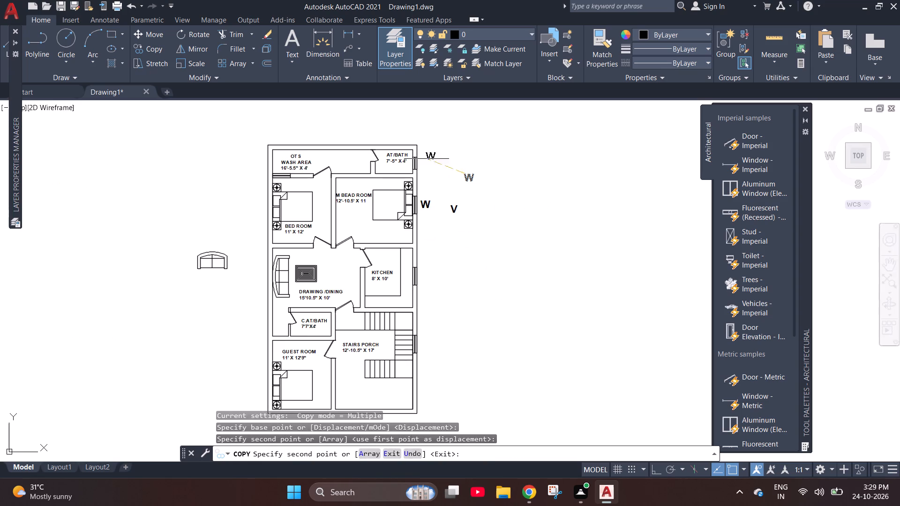
pyautogui.scroll(3, 428, 260)
pyautogui.click(387, 307)
pyautogui.scroll(-2, 396, 246)
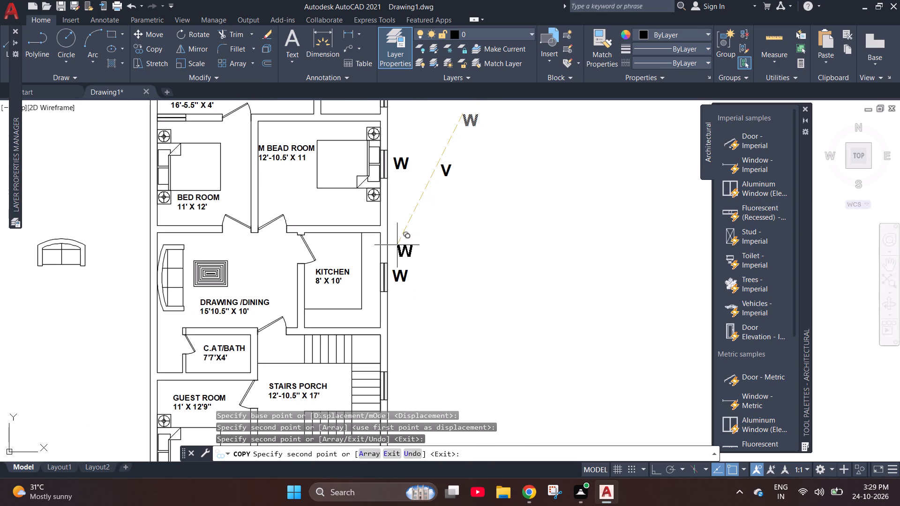
pyautogui.scroll(-2, 390, 304)
pyautogui.scroll(3, 398, 333)
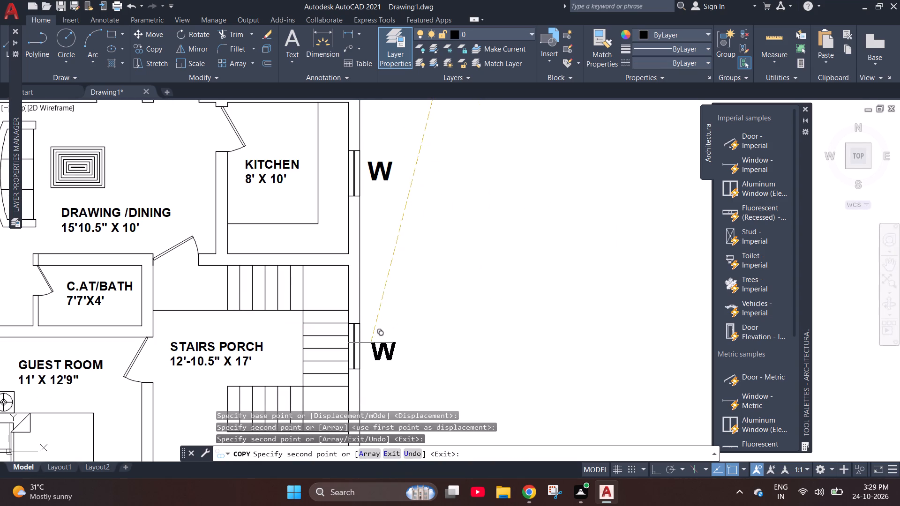
pyautogui.click(367, 333)
# Place another W copy below the window between the wash area and BED ROOM, deleting the surplus duplicate.
pyautogui.scroll(-2, 437, 309)
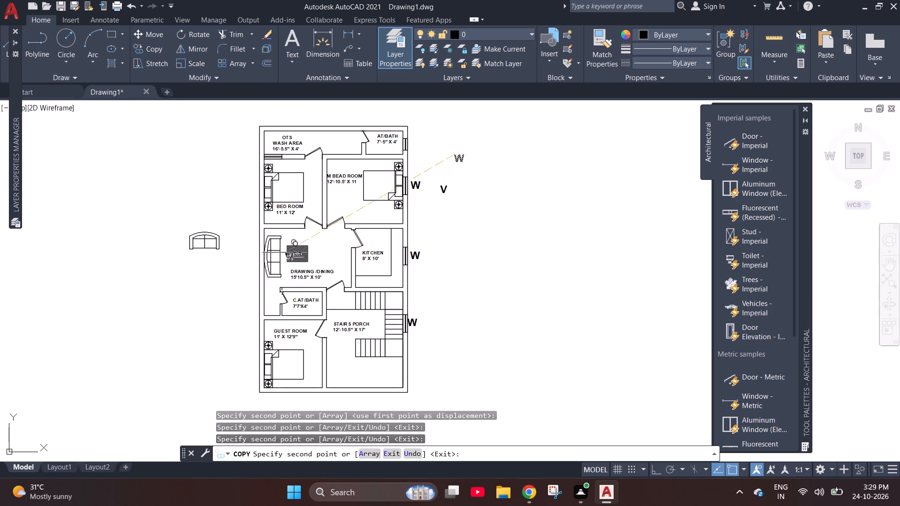
pyautogui.scroll(4, 269, 118)
pyautogui.scroll(-1, 340, 264)
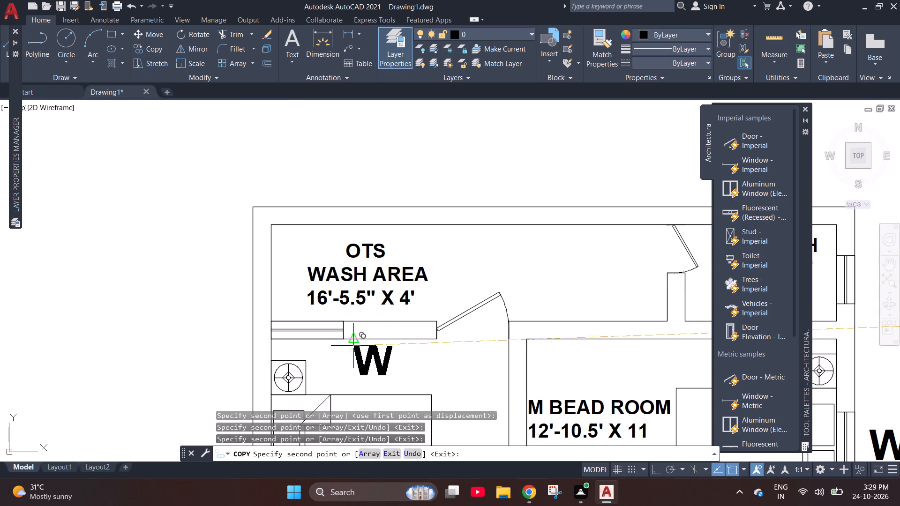
pyautogui.scroll(-1, 294, 295)
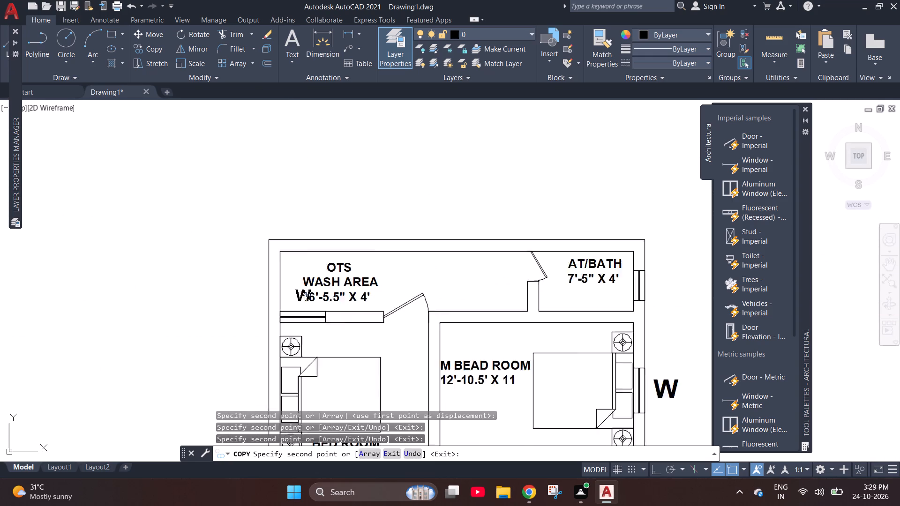
pyautogui.scroll(-1, 296, 287)
pyautogui.scroll(3, 246, 292)
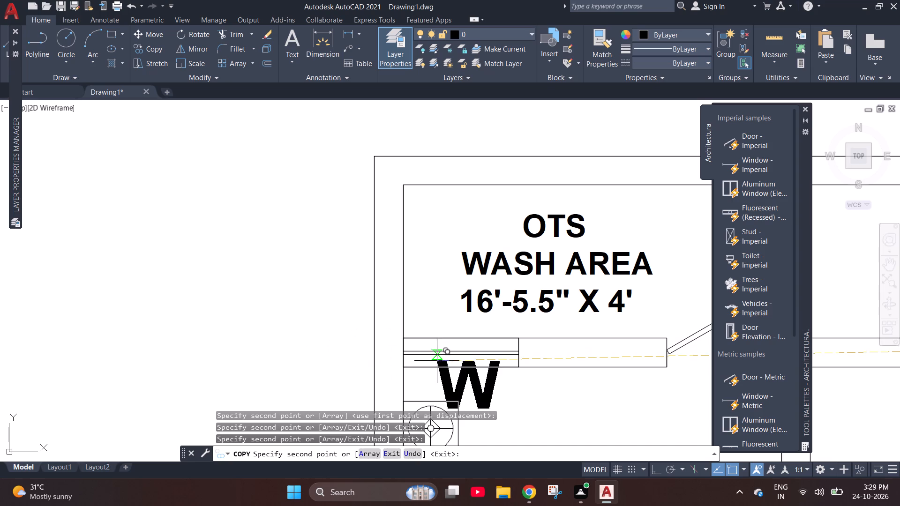
pyautogui.click(478, 375)
pyautogui.click(479, 380)
pyautogui.press('Escape')
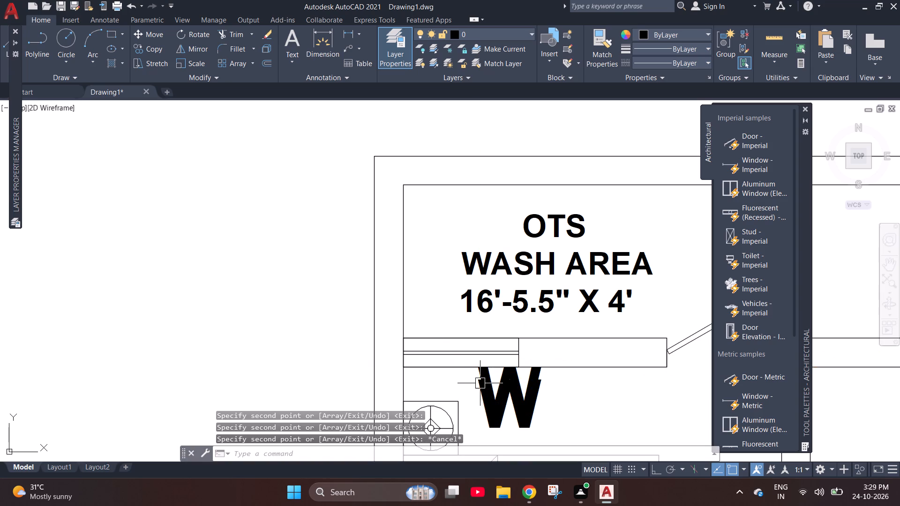
pyautogui.click(487, 386)
pyautogui.press('Delete')
# Set the text height of the W label below the BED ROOM window to 5" and finish editing.
pyautogui.click(487, 386)
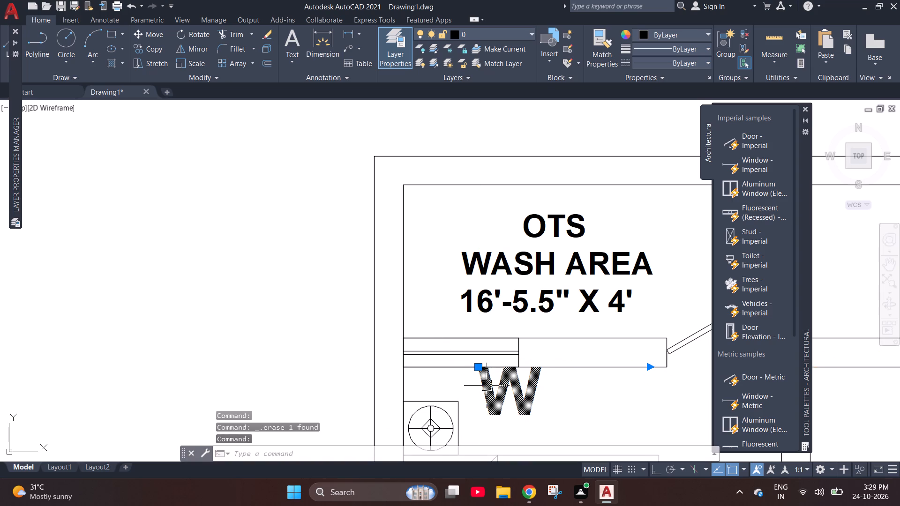
pyautogui.doubleClick(487, 386)
pyautogui.hotkey('ctrl', 'a')
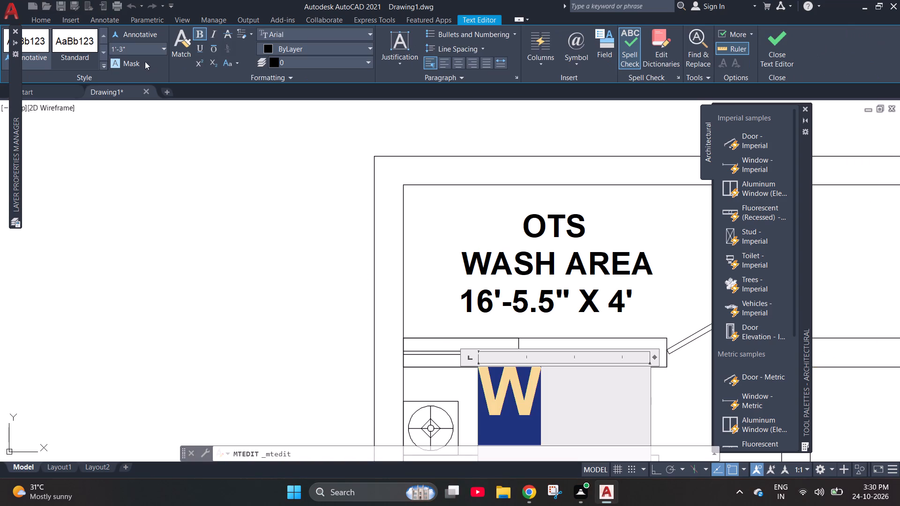
pyautogui.click(135, 44)
pyautogui.write('5"')
pyautogui.press('Return')
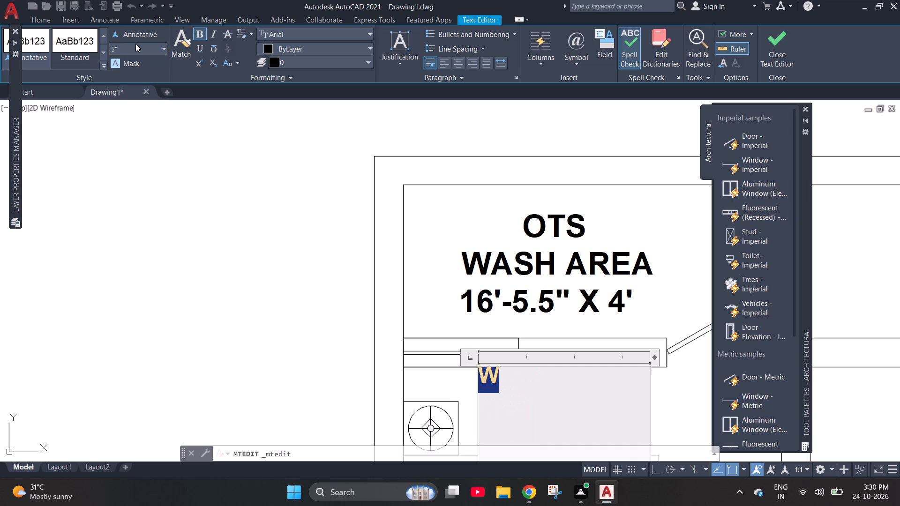
pyautogui.click(454, 380)
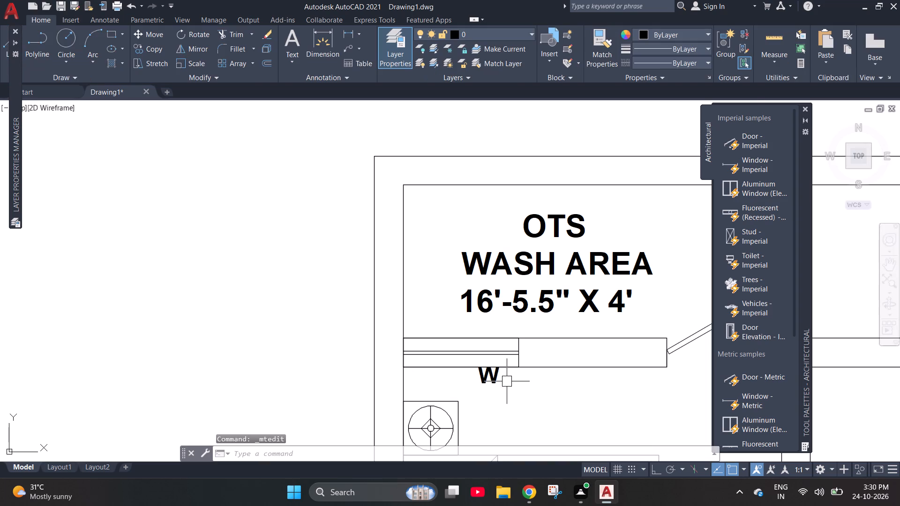
# Move the small W label slightly so it sits centred below the BED ROOM window, inside the room.
pyautogui.scroll(3, 488, 374)
pyautogui.click(488, 374)
pyautogui.click(444, 349)
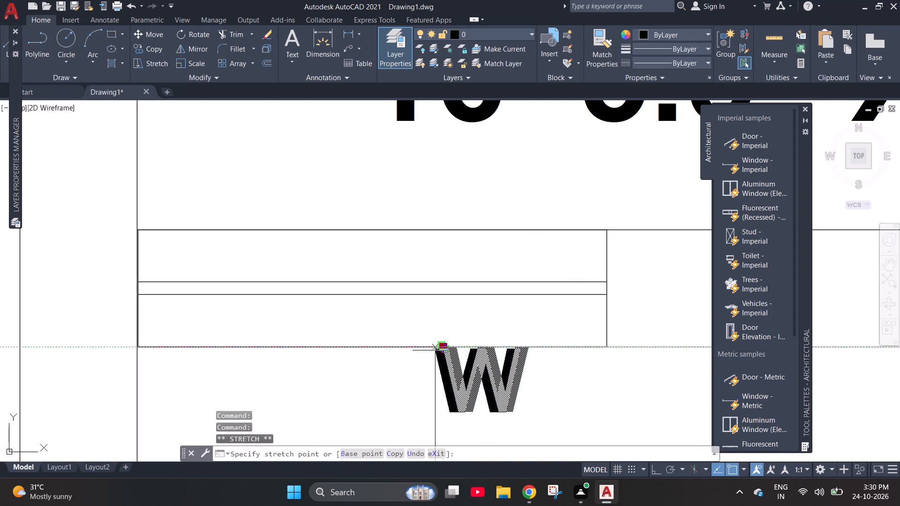
pyautogui.click(371, 368)
pyautogui.press('Escape')
# Copy the V label from outside the plan to beside the AT/BATH window.
pyautogui.scroll(-6, 108, 198)
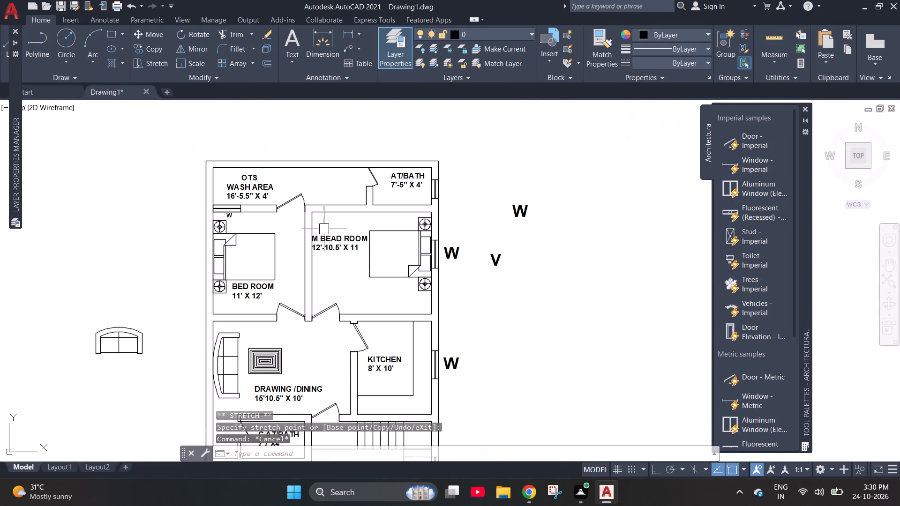
pyautogui.click(502, 259)
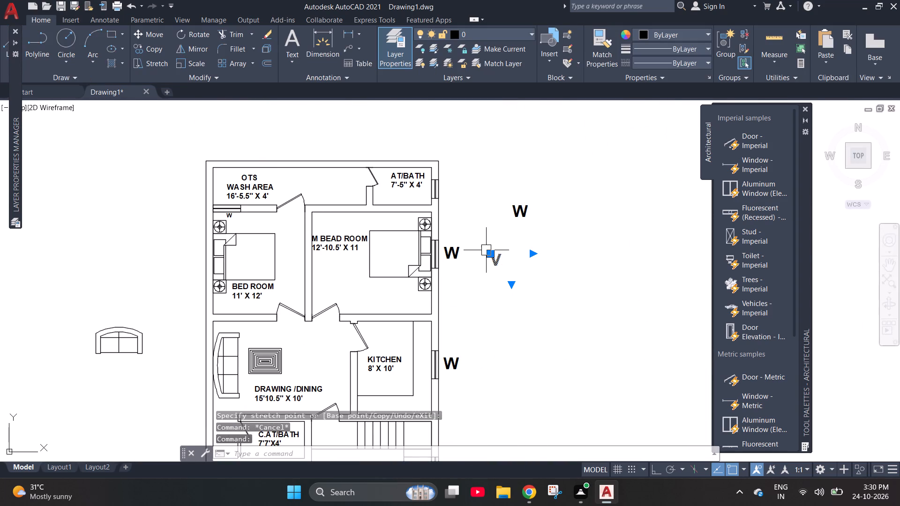
pyautogui.press('c')
pyautogui.press('o')
pyautogui.press('Return')
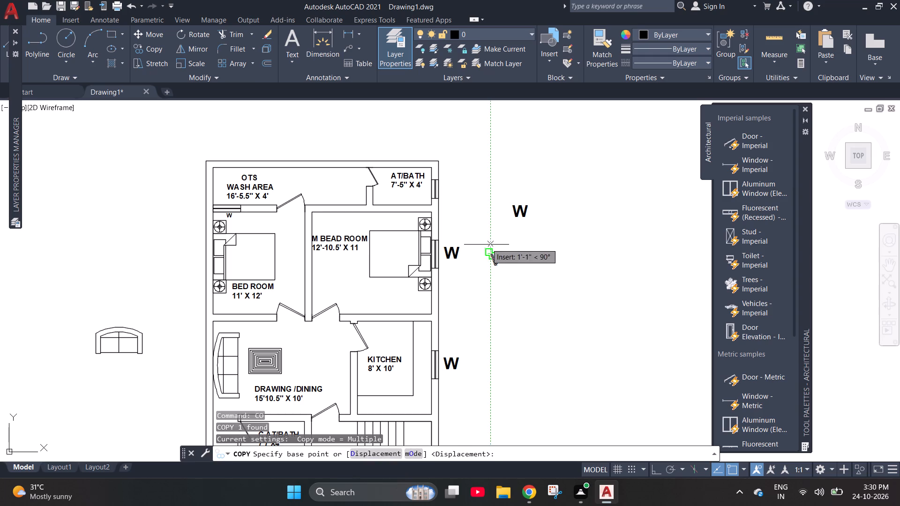
pyautogui.click(488, 255)
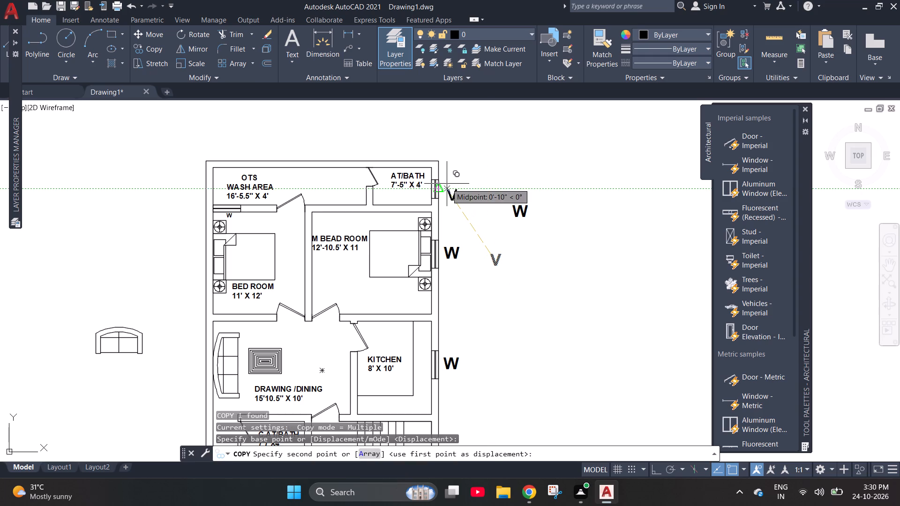
pyautogui.click(449, 184)
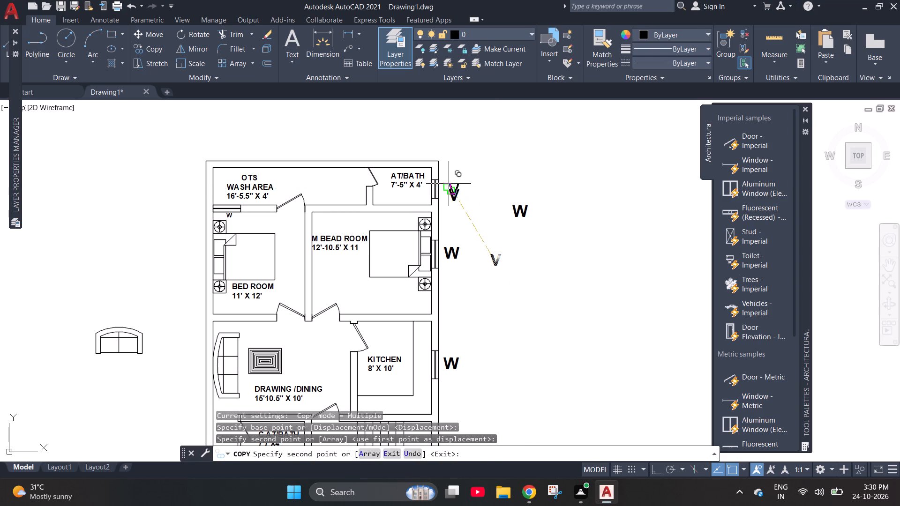
pyautogui.scroll(-2, 465, 163)
pyautogui.scroll(2, 454, 208)
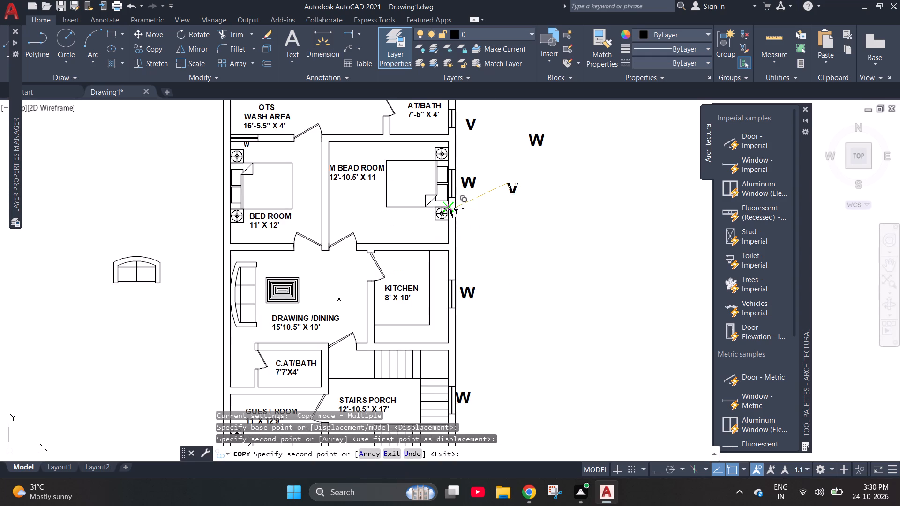
pyautogui.press('Escape')
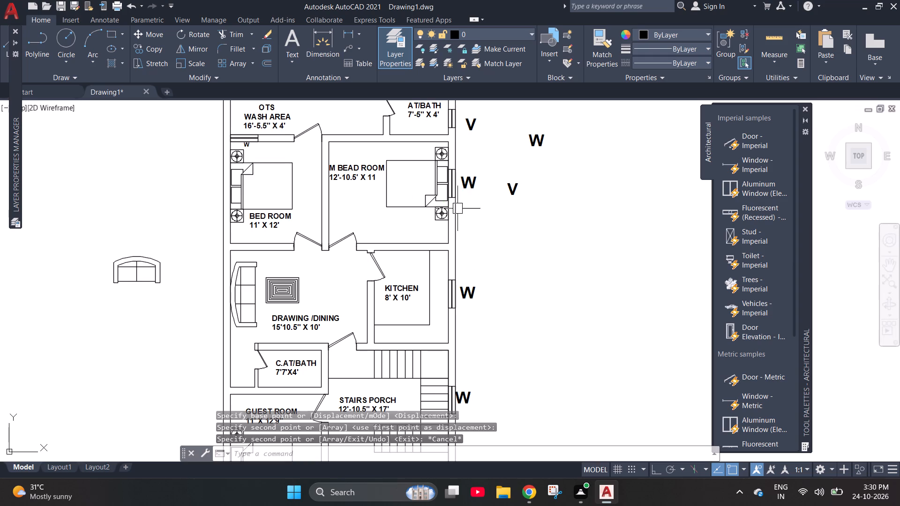
# Delete the leftover W and V source labels standing outside the plan.
pyautogui.moveTo(505, 107); pyautogui.dragTo(630, 309)
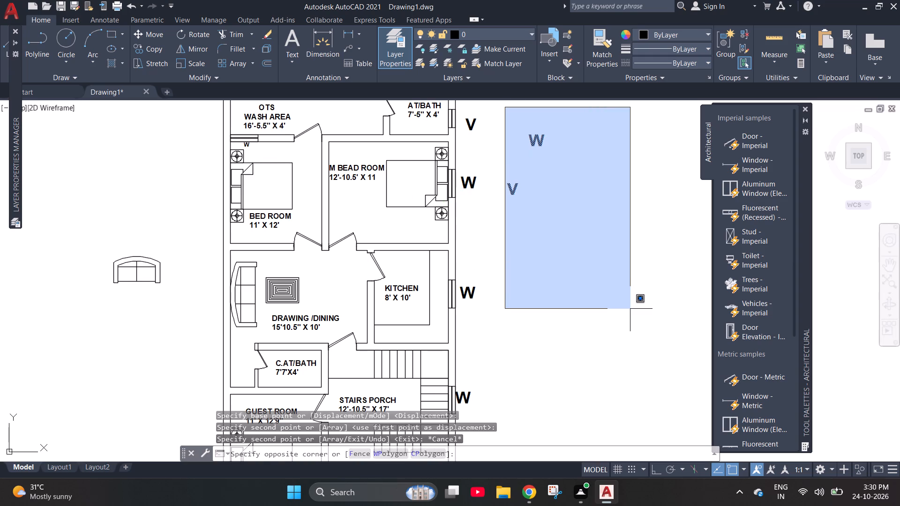
pyautogui.click(630, 309)
pyautogui.press('Delete')
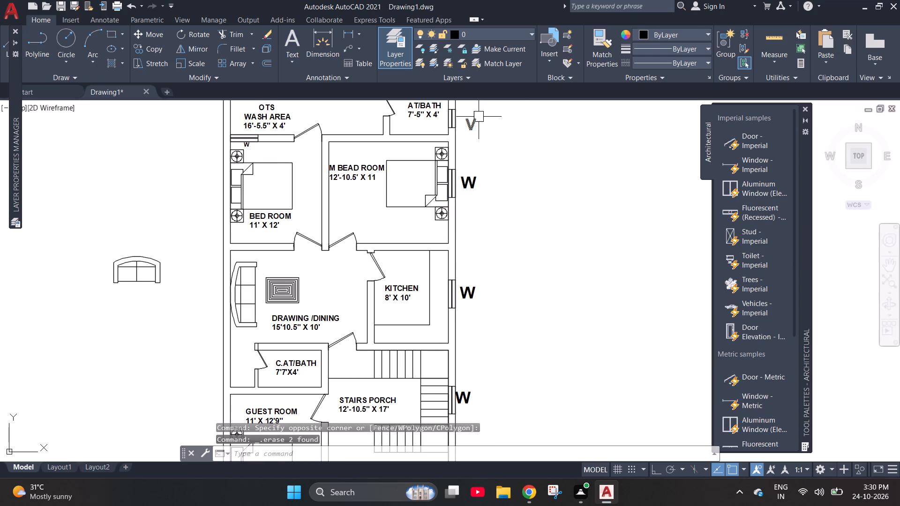
# Move the V label closer to the AT/BATH window and level with it.
pyautogui.scroll(5, 468, 98)
pyautogui.scroll(-2, 475, 247)
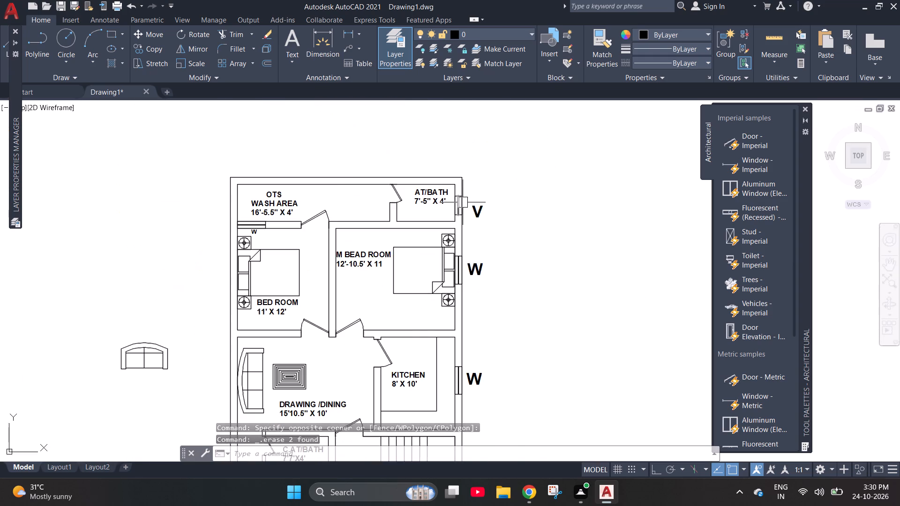
pyautogui.scroll(3, 463, 202)
pyautogui.click(520, 237)
pyautogui.click(500, 211)
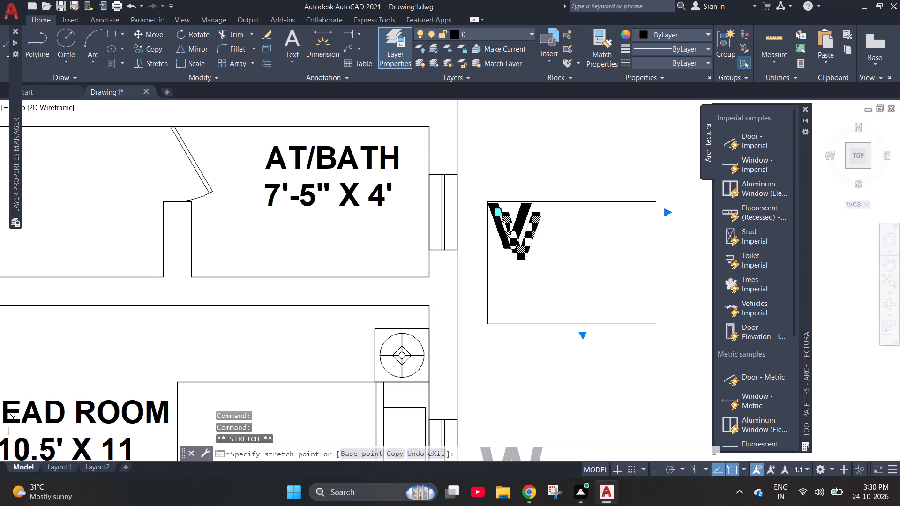
pyautogui.click(474, 186)
pyautogui.scroll(-2, 487, 216)
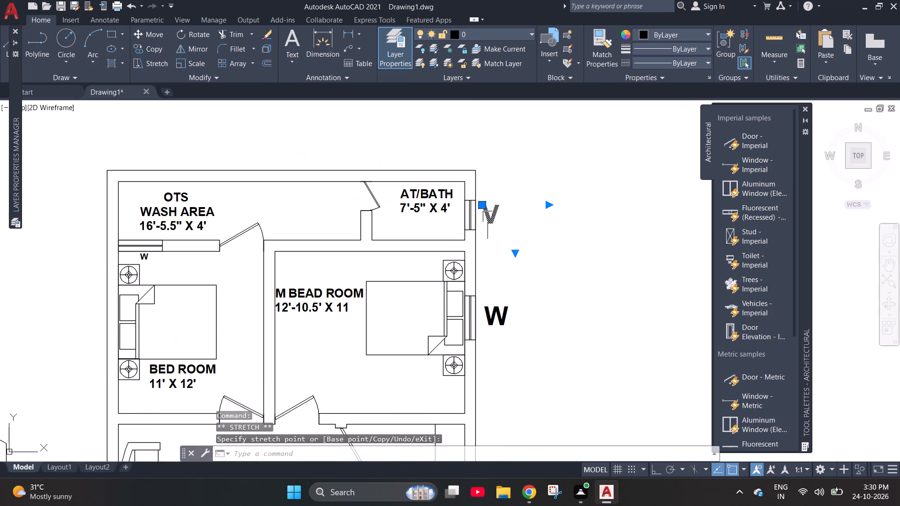
pyautogui.press('Escape')
# Dimension the plan's overall width between its two upper outer corners with a linear dimension placed above the top wall.
pyautogui.scroll(-3, 472, 217)
pyautogui.scroll(2, 376, 316)
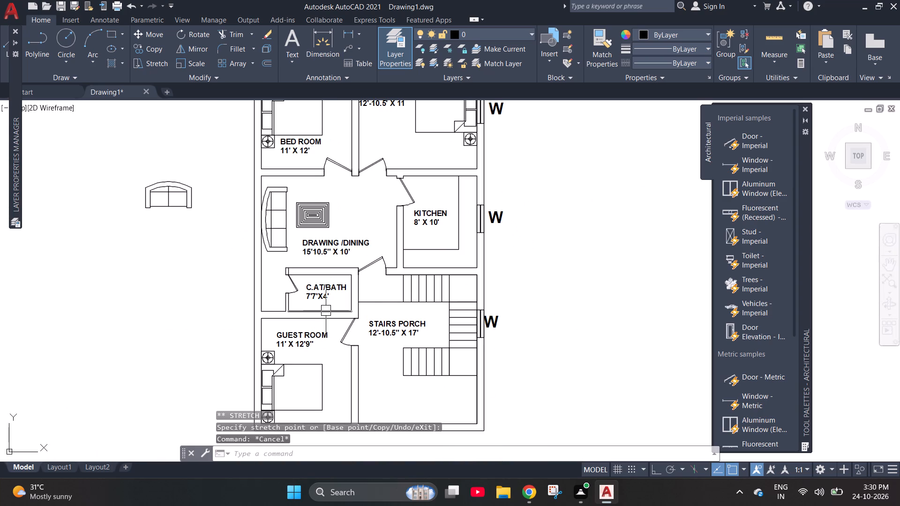
pyautogui.scroll(-2, 326, 311)
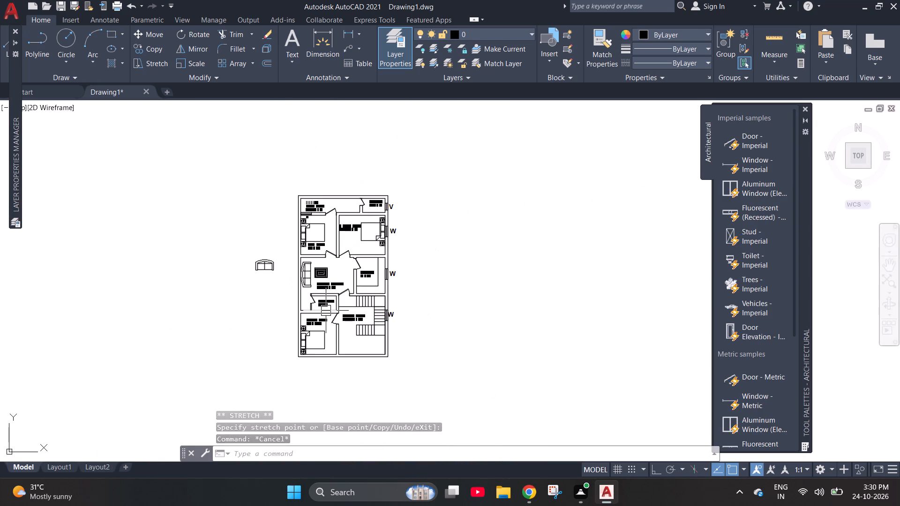
pyautogui.press('Escape')
pyautogui.press('Escape')
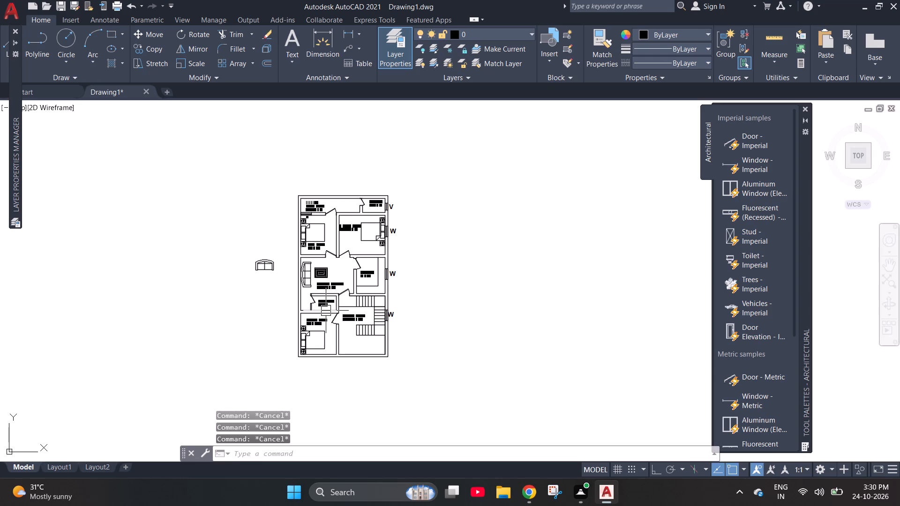
pyautogui.write('DIML')
pyautogui.press('Return')
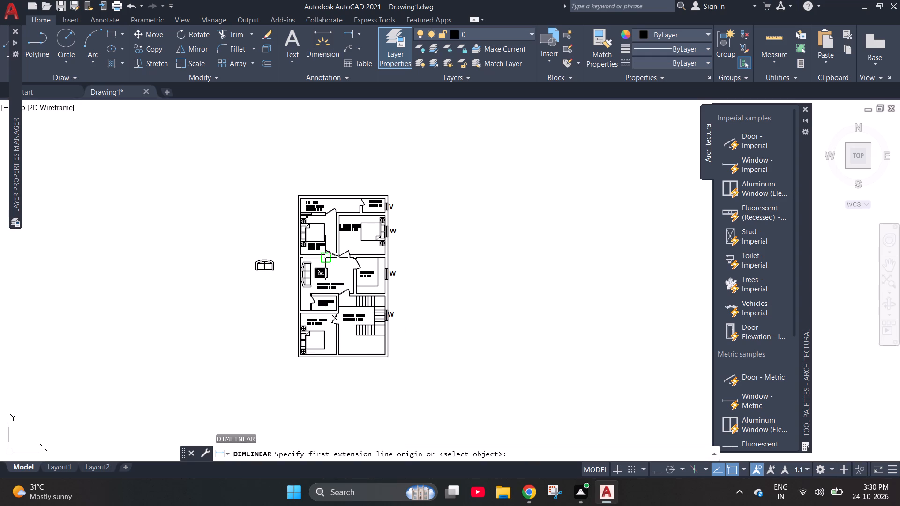
pyautogui.scroll(4, 308, 173)
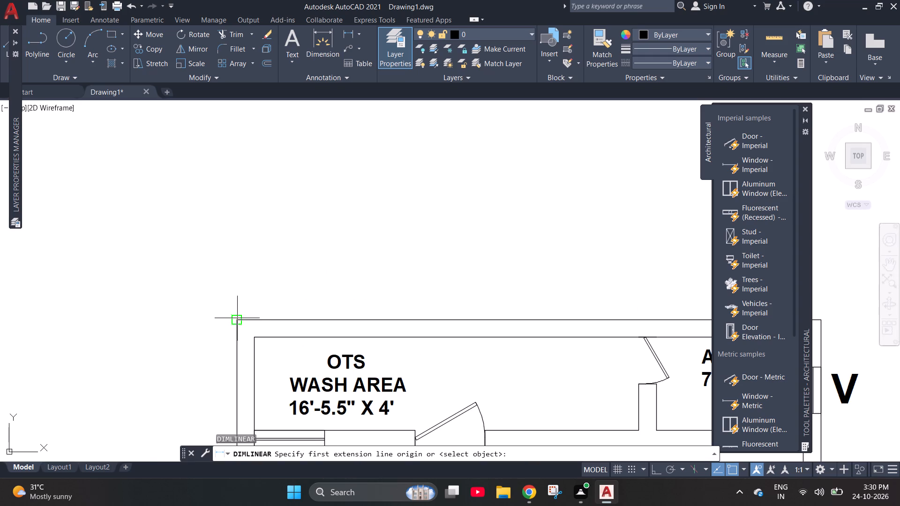
pyautogui.click(237, 318)
pyautogui.scroll(-3, 121, 261)
pyautogui.scroll(4, 287, 254)
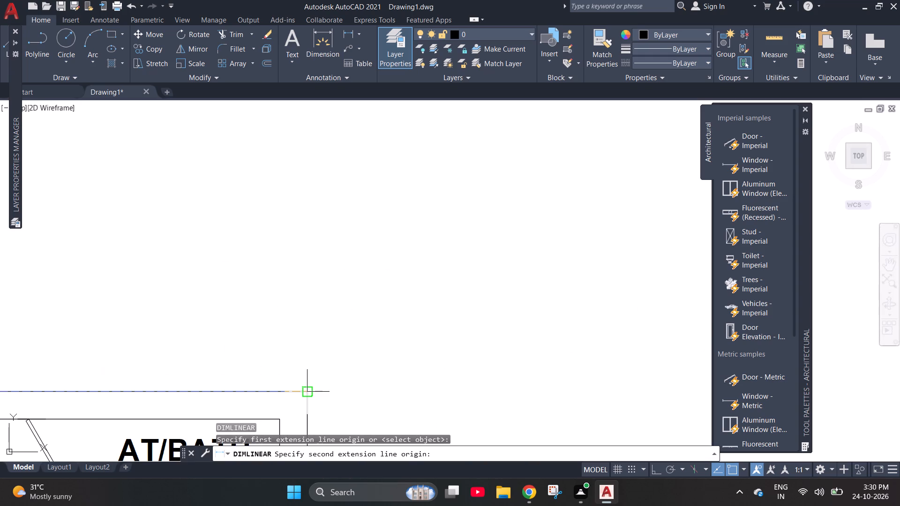
pyautogui.click(309, 391)
pyautogui.scroll(-2, 352, 284)
pyautogui.click(301, 295)
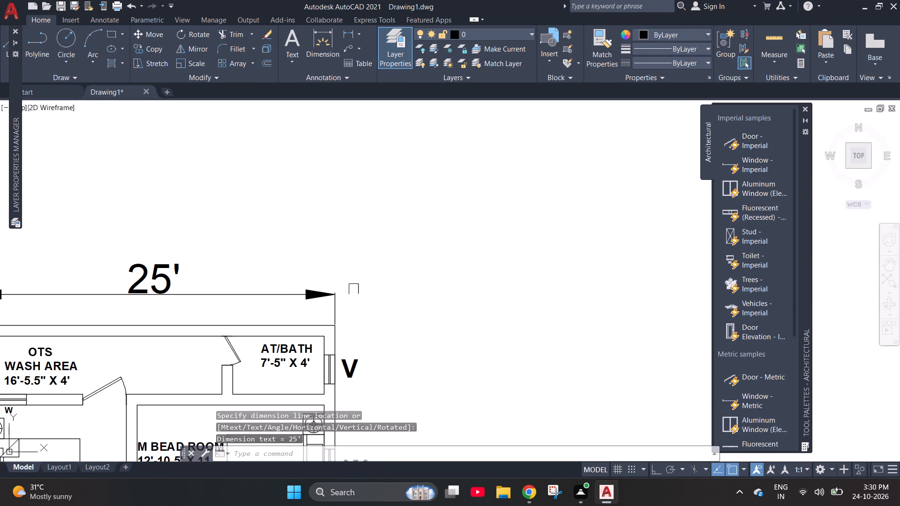
# Dimension the plan's overall height between its two outer left corners with a linear dimension placed outside the left wall.
pyautogui.press('space')
pyautogui.scroll(-2, 359, 302)
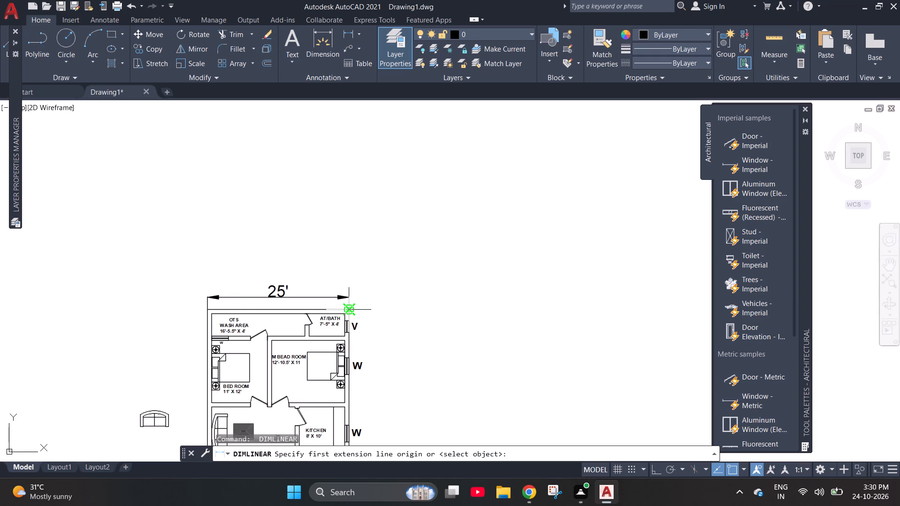
pyautogui.click(205, 305)
pyautogui.scroll(-3, 227, 221)
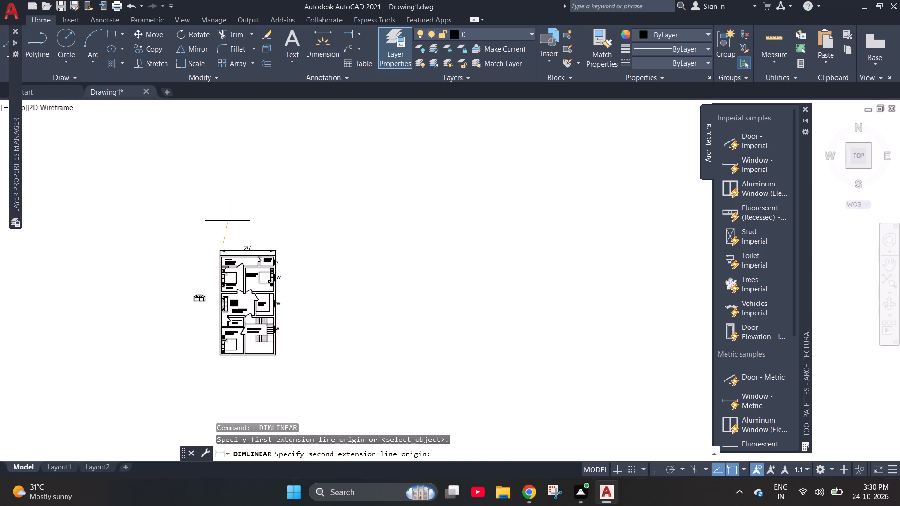
pyautogui.scroll(6, 220, 309)
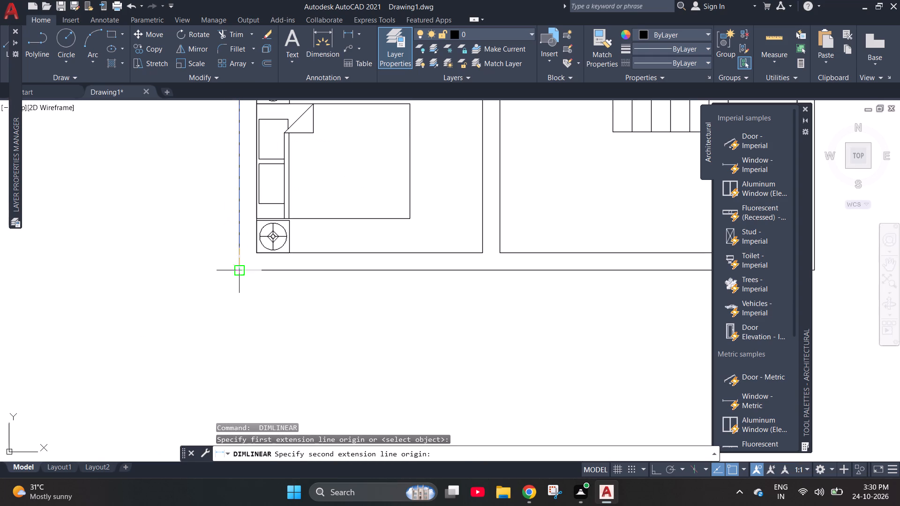
pyautogui.click(238, 271)
pyautogui.scroll(-4, 216, 279)
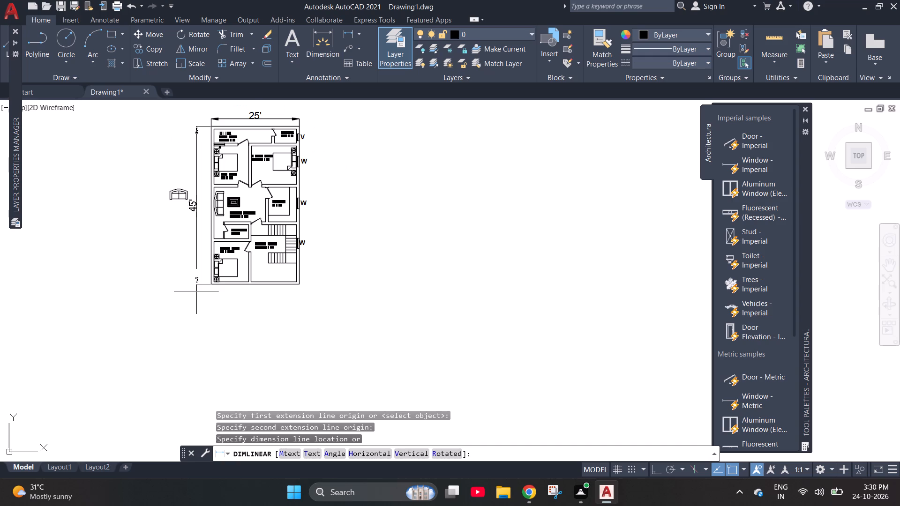
pyautogui.click(199, 285)
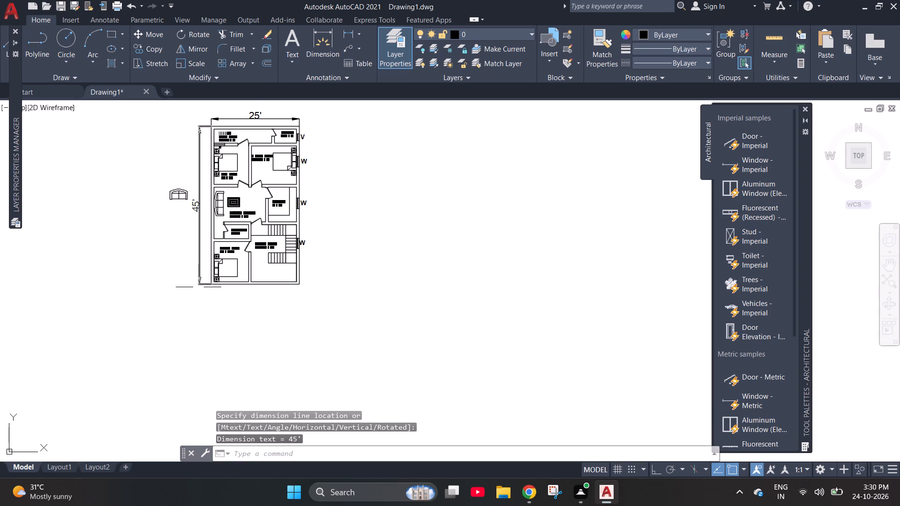
pyautogui.press('Escape')
pyautogui.press('Escape')
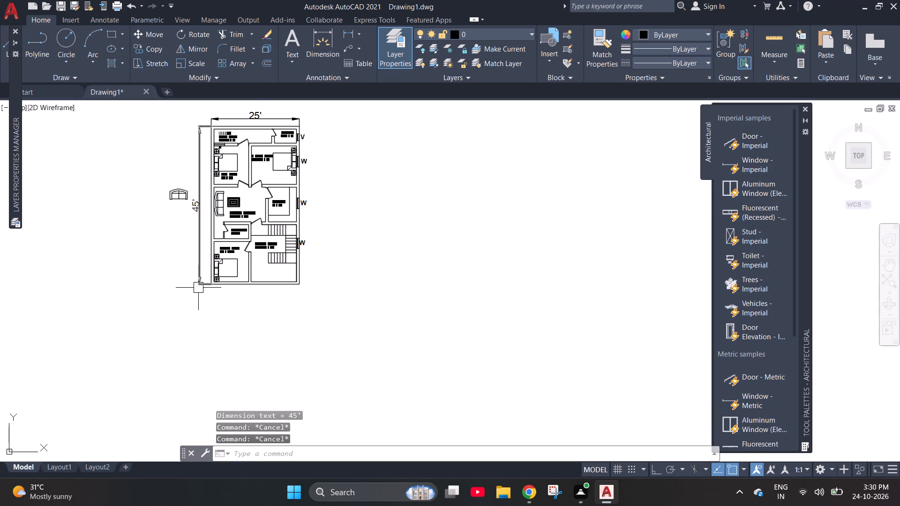
# Set the guest room door's opening angle to 90°.
pyautogui.scroll(3, 233, 245)
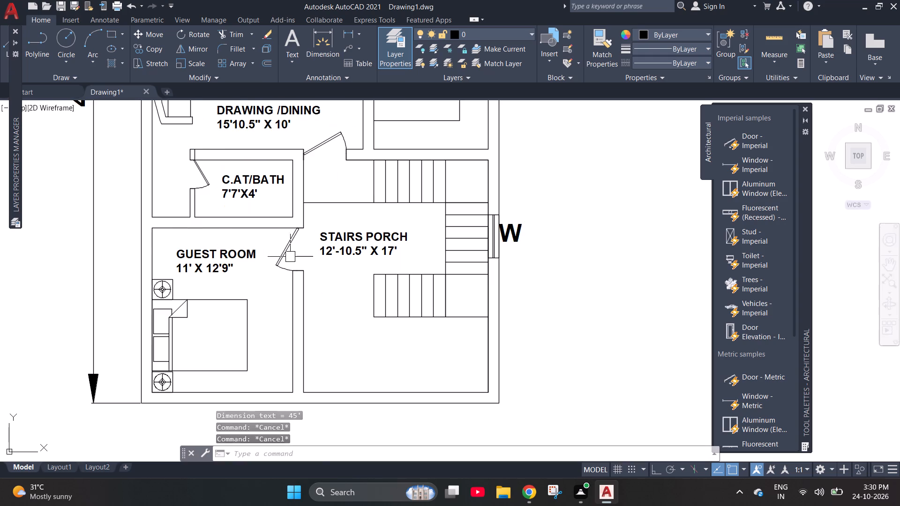
pyautogui.scroll(3, 290, 246)
pyautogui.click(281, 245)
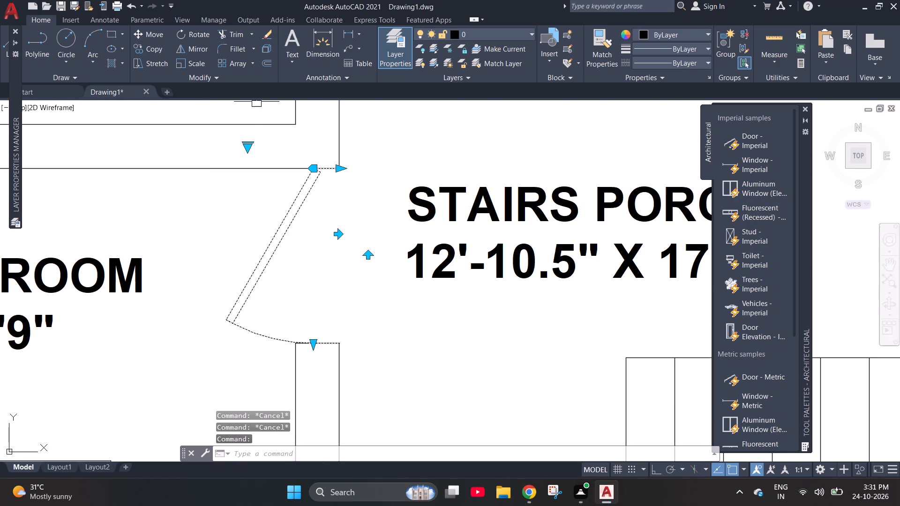
pyautogui.click(251, 147)
pyautogui.click(281, 193)
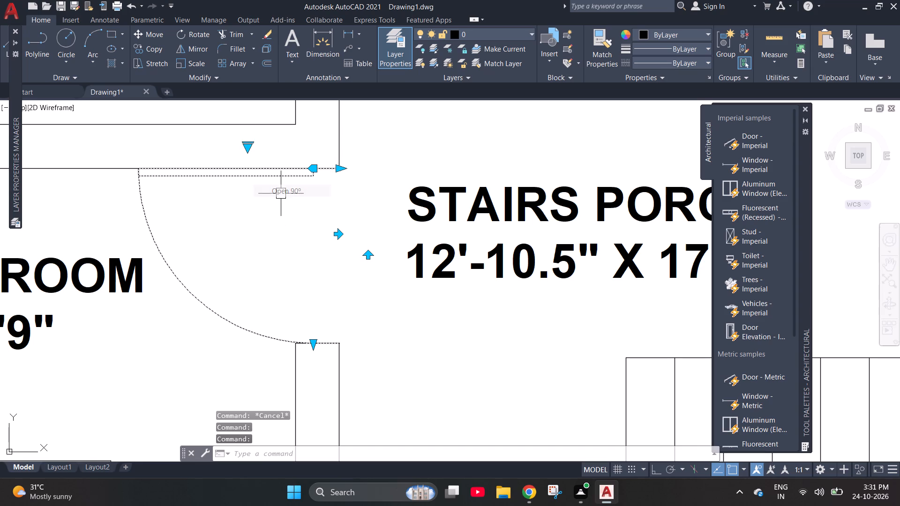
pyautogui.press('Escape')
# Shift the W label beside the stairs porch window slightly away from the wall.
pyautogui.scroll(-4, 295, 262)
pyautogui.scroll(-1, 333, 351)
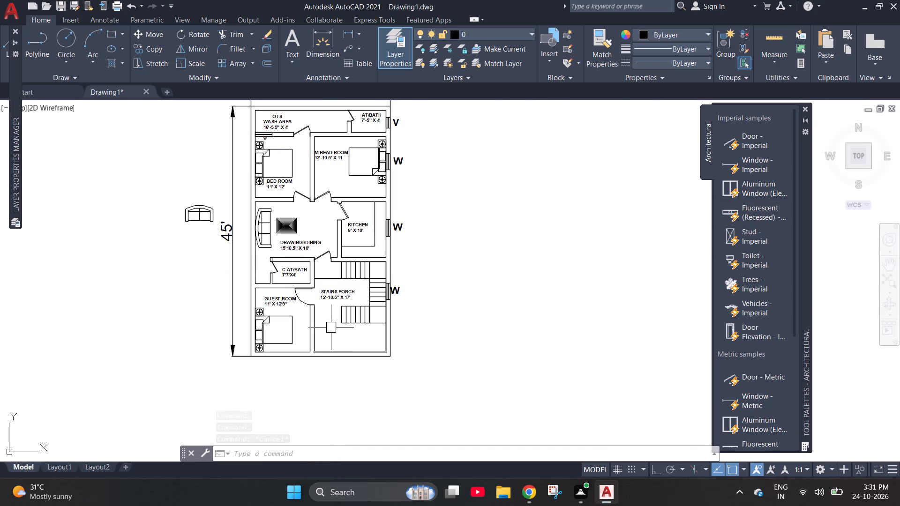
pyautogui.scroll(-1, 331, 327)
pyautogui.scroll(2, 332, 189)
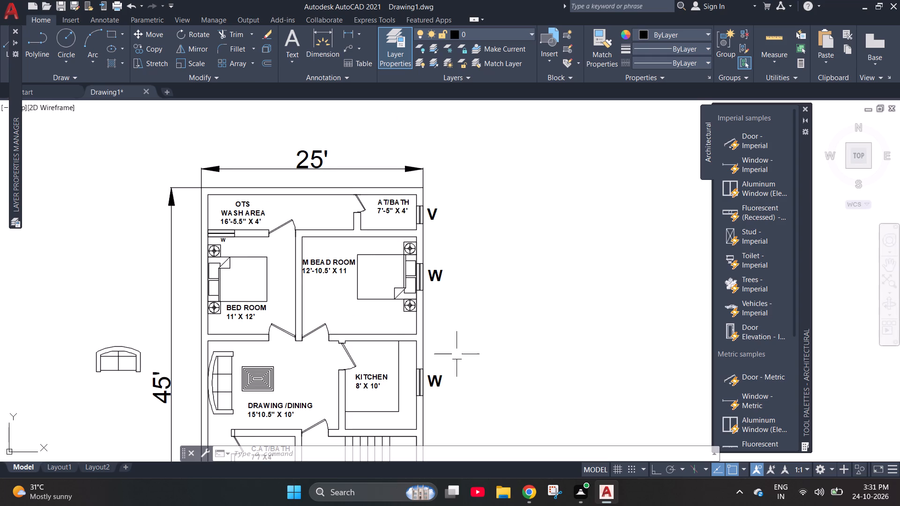
pyautogui.scroll(-1, 277, 290)
pyautogui.scroll(3, 366, 424)
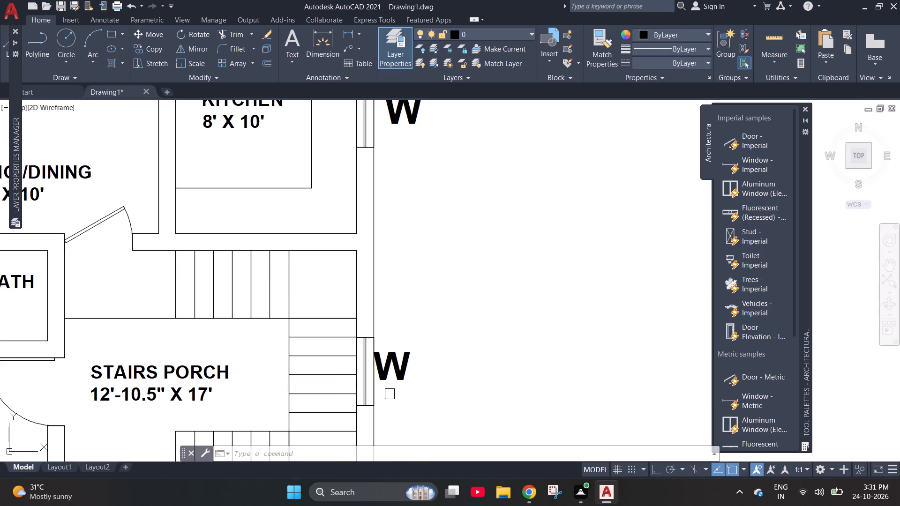
pyautogui.click(385, 369)
pyautogui.click(373, 349)
pyautogui.click(383, 347)
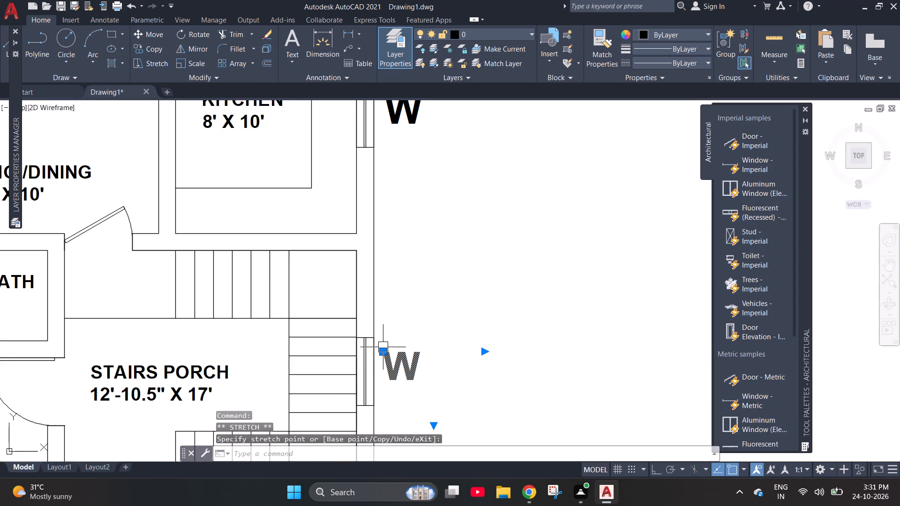
pyautogui.press('Escape')
# Draw a rectangle 9" long and 4' wide below the plan, under the guest room, as a window outline.
pyautogui.scroll(-4, 431, 343)
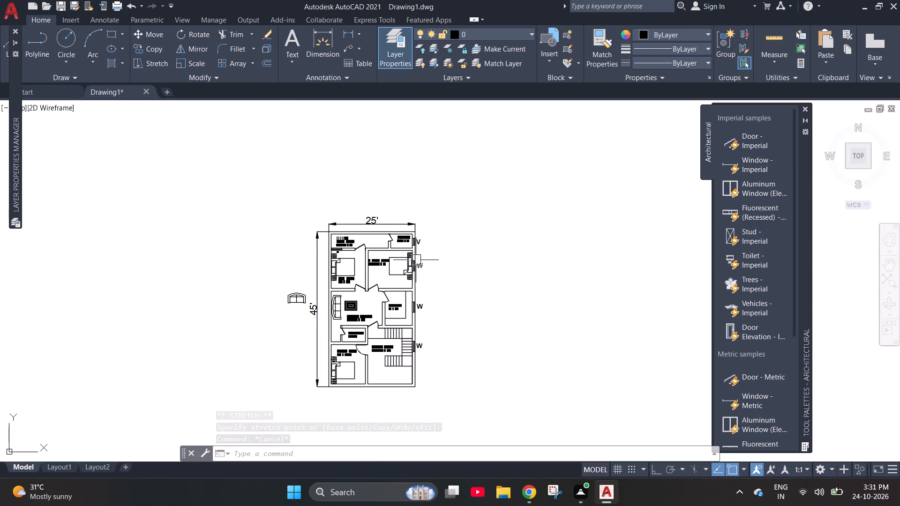
pyautogui.scroll(3, 423, 351)
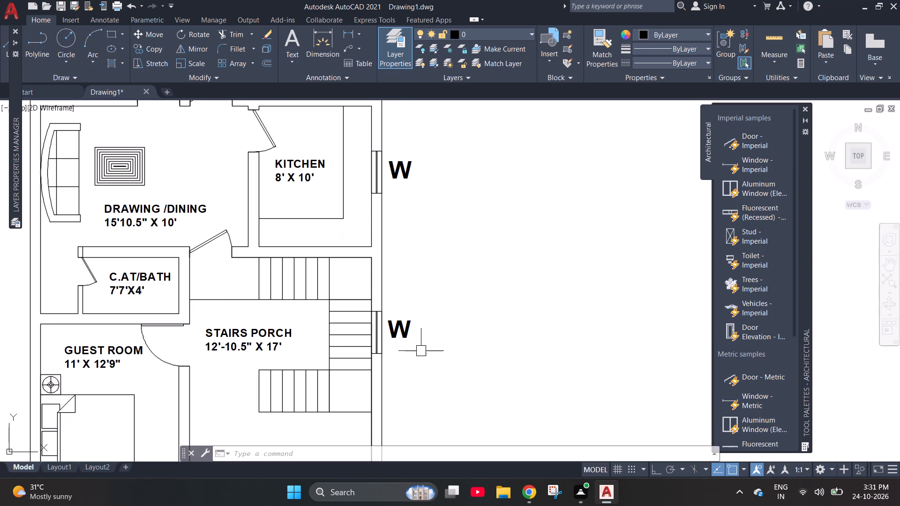
pyautogui.scroll(-2, 421, 351)
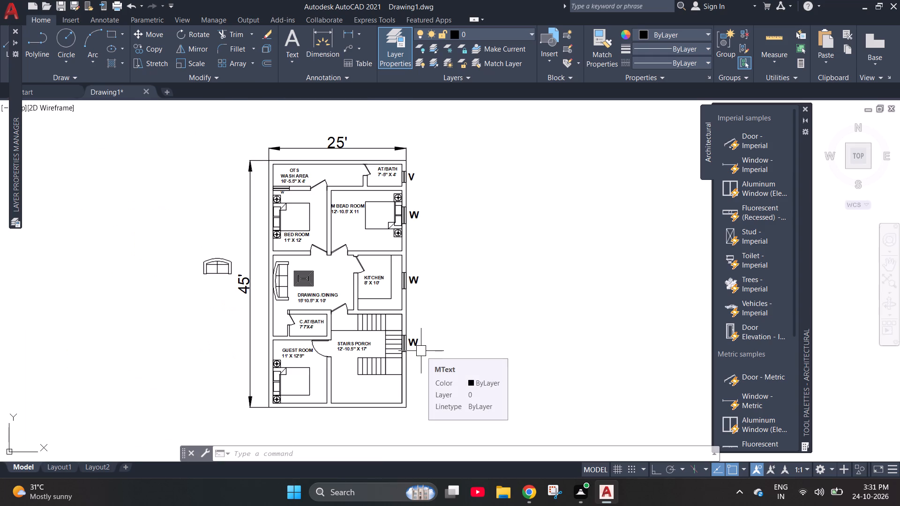
pyautogui.scroll(3, 285, 417)
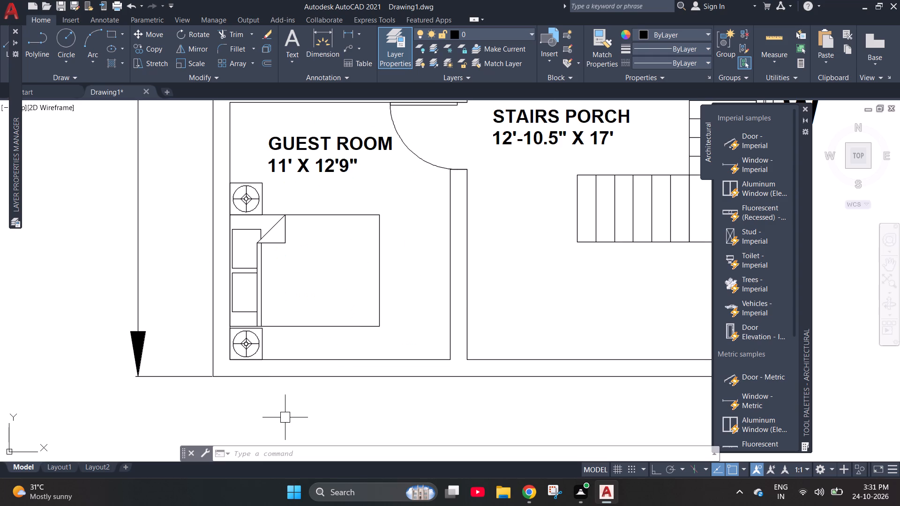
pyautogui.press('Escape')
pyautogui.write('REC')
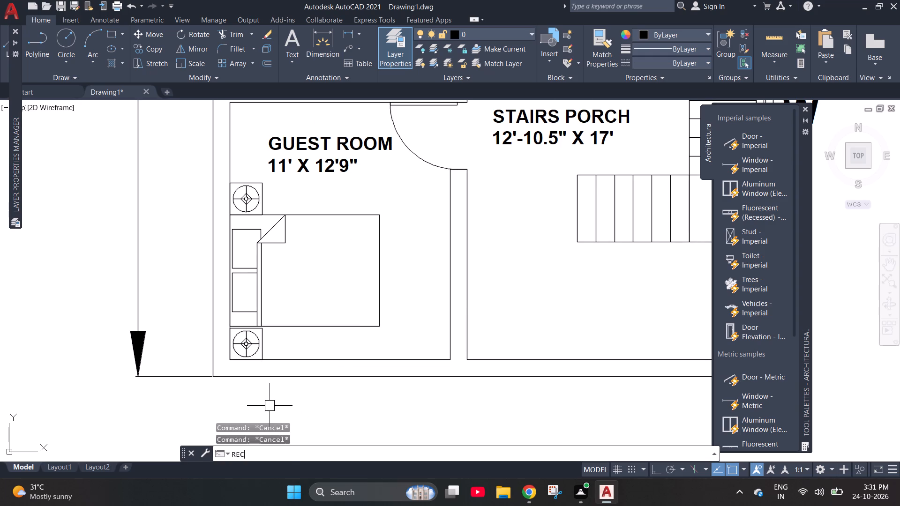
pyautogui.press('space')
pyautogui.scroll(-1, 295, 210)
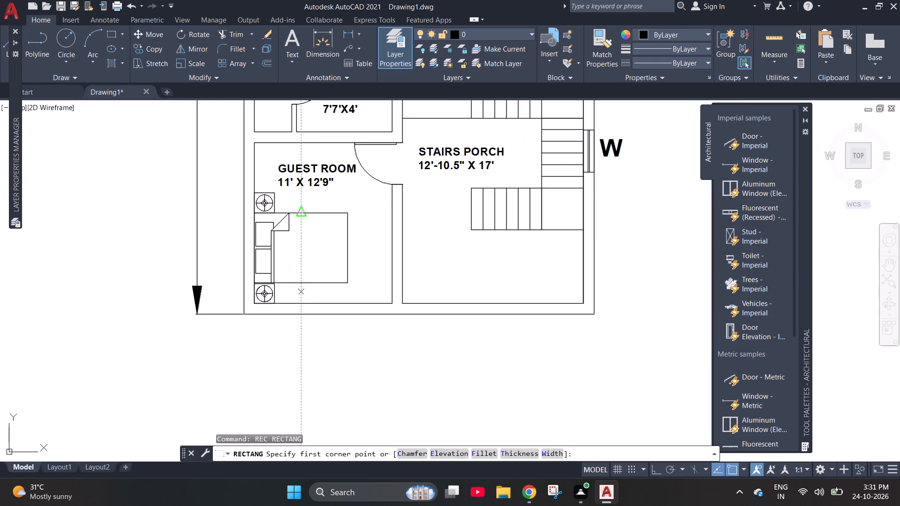
pyautogui.click(302, 332)
pyautogui.write('D')
pyautogui.press('space')
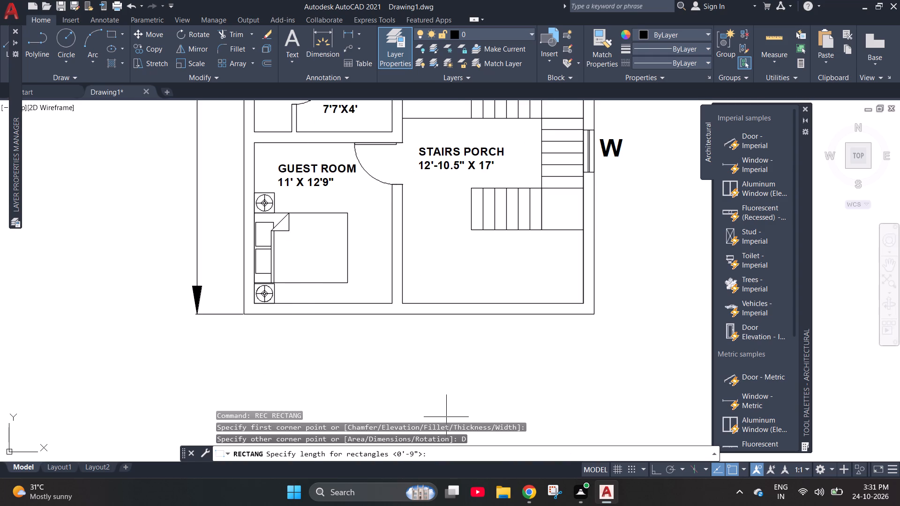
pyautogui.write('9"')
pyautogui.press('Return')
pyautogui.write("4'")
pyautogui.press('Return')
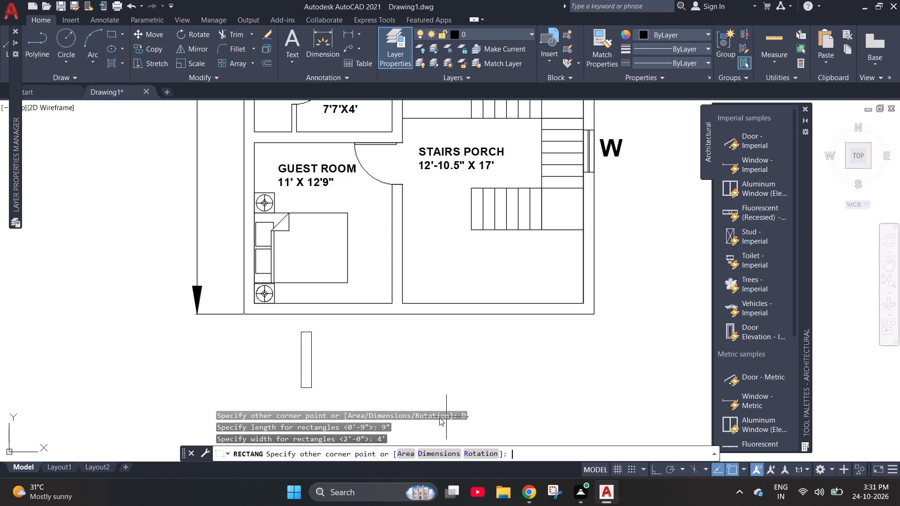
pyautogui.click(439, 417)
# Explode the 9" by 4' rectangle below the guest room.
pyautogui.click(382, 369)
pyautogui.moveTo(330, 402); pyautogui.dragTo(325, 397)
pyautogui.click(275, 331)
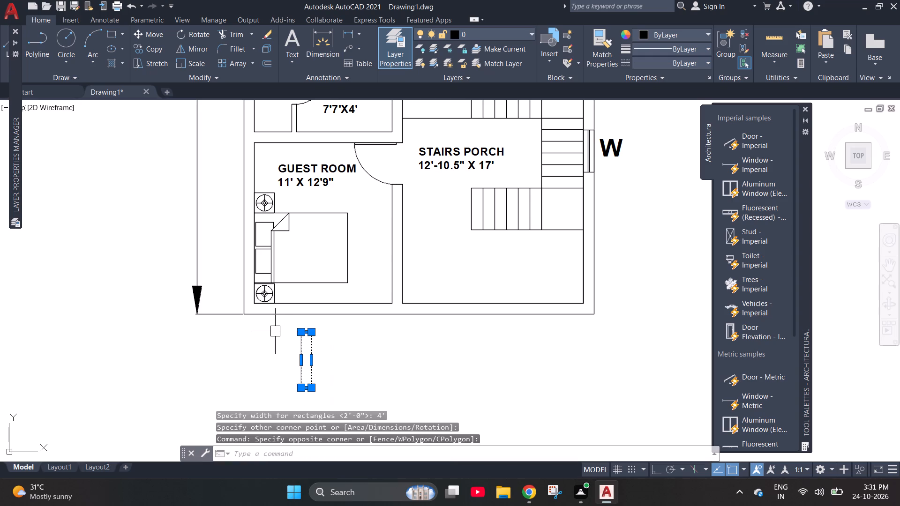
pyautogui.write('EXPLODE')
pyautogui.press('Return')
# Offset both long sides of the exploded window outline 4" inward.
pyautogui.press('o')
pyautogui.press('Return')
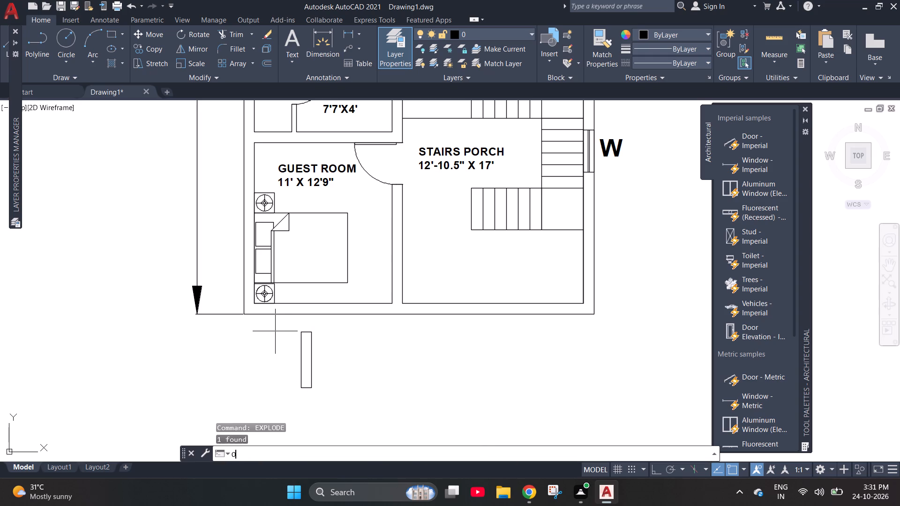
pyautogui.write('4"')
pyautogui.press('Return')
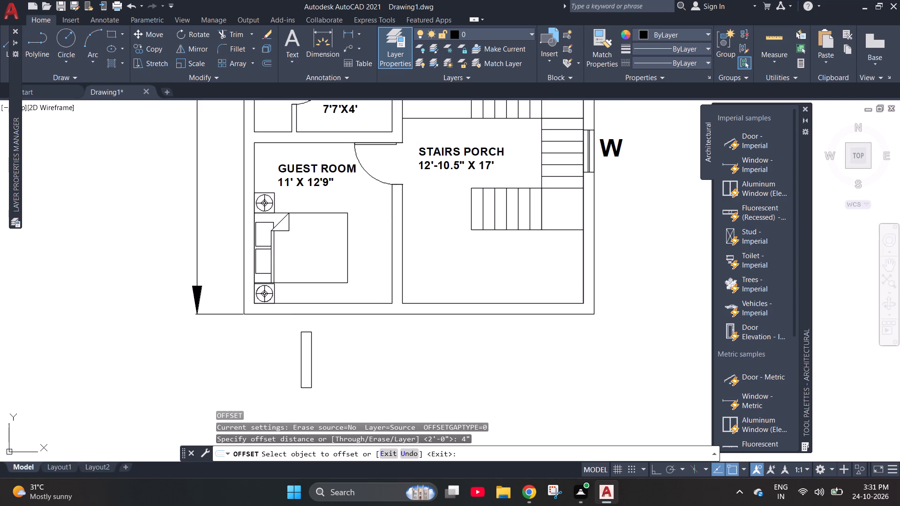
pyautogui.scroll(2, 299, 350)
pyautogui.click(305, 365)
pyautogui.click(319, 366)
pyautogui.click(327, 365)
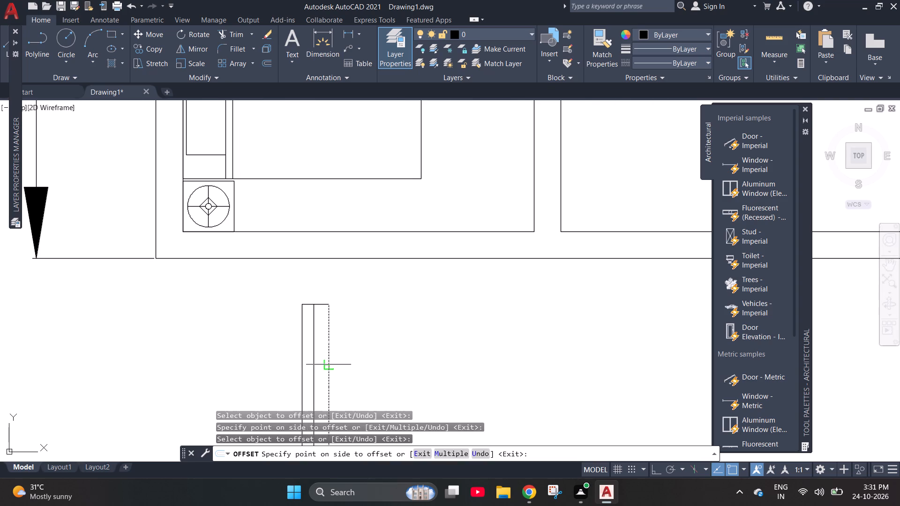
pyautogui.click(319, 367)
pyautogui.press('Escape')
pyautogui.press('Escape')
# Rotate the window symbol 90° clockwise about its upper right corner so that it lies horizontally.
pyautogui.scroll(-1, 260, 265)
pyautogui.moveTo(260, 265); pyautogui.dragTo(265, 271)
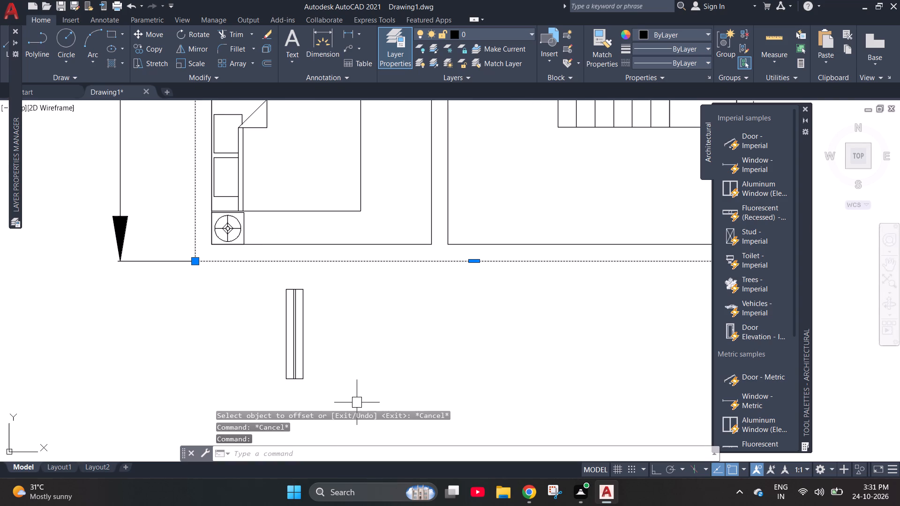
pyautogui.press('Escape')
pyautogui.moveTo(354, 399); pyautogui.dragTo(343, 383)
pyautogui.click(239, 274)
pyautogui.write('RO')
pyautogui.press('Return')
pyautogui.click(301, 295)
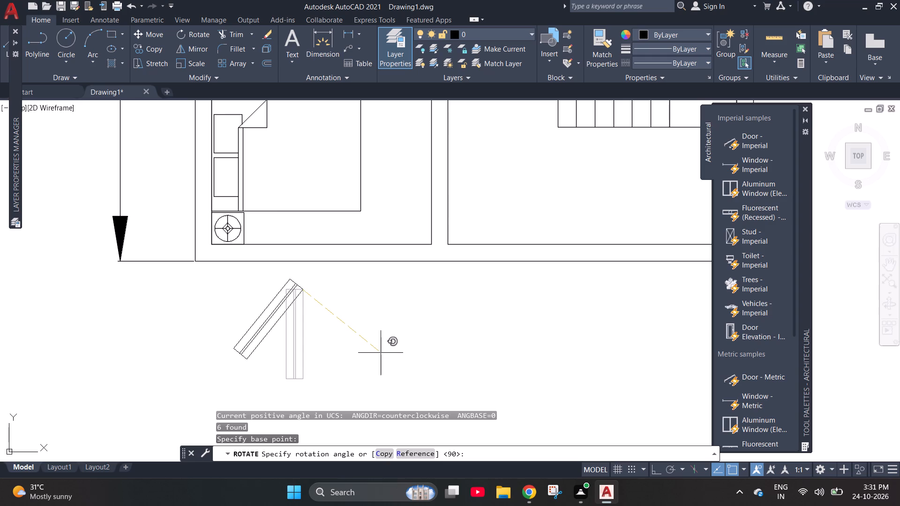
pyautogui.press('F8')
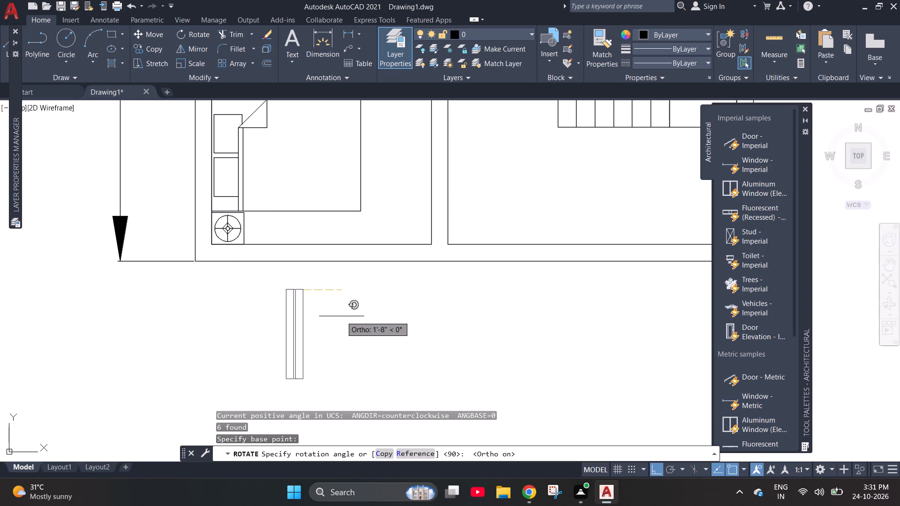
pyautogui.click(320, 313)
pyautogui.press('Escape')
# Copy the horizontal window symbol by its upper right corner into the guest room's bottom outer wall.
pyautogui.click(330, 313)
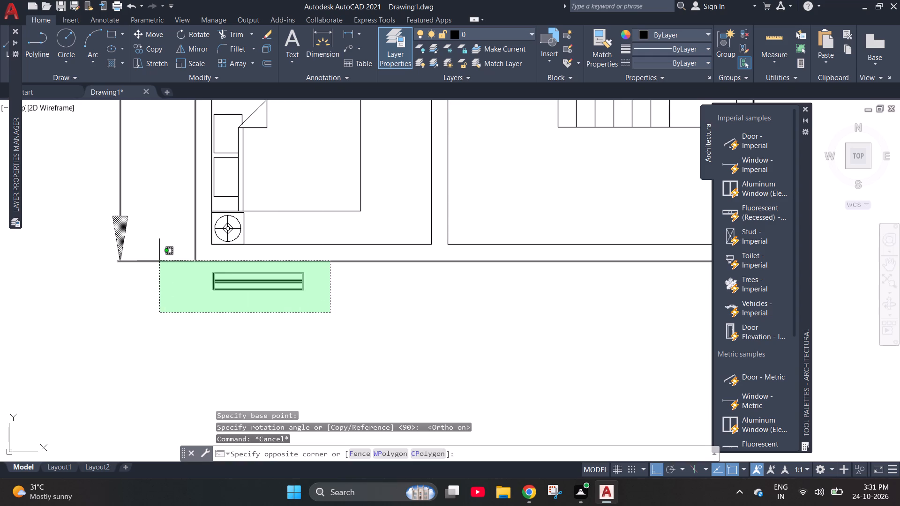
pyautogui.click(161, 271)
pyautogui.write('CO')
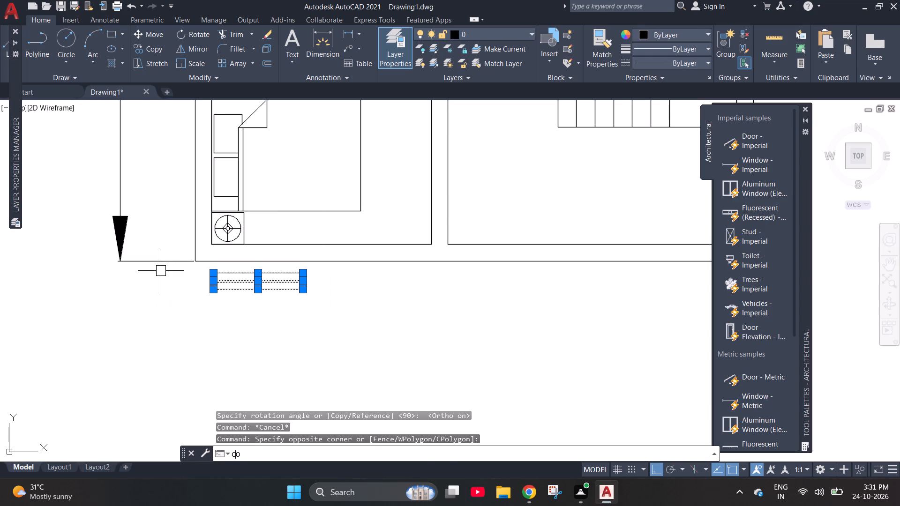
pyautogui.press('Return')
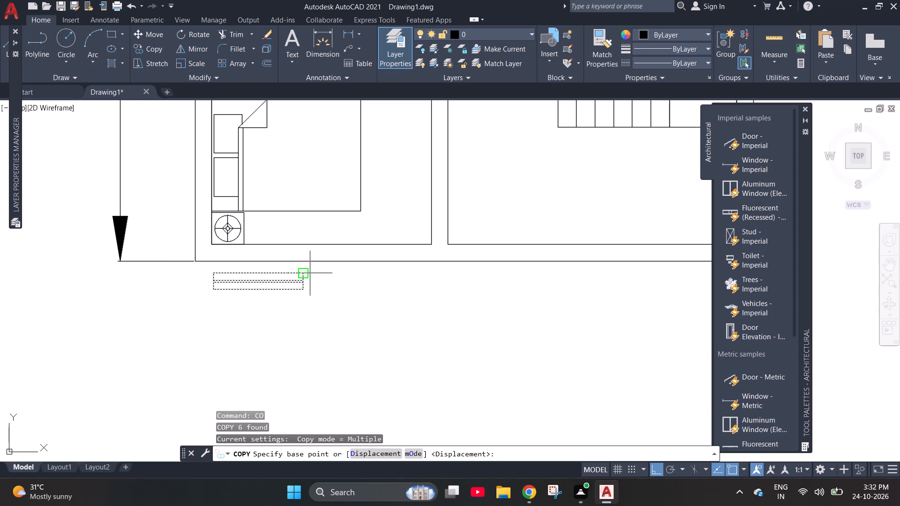
pyautogui.click(299, 275)
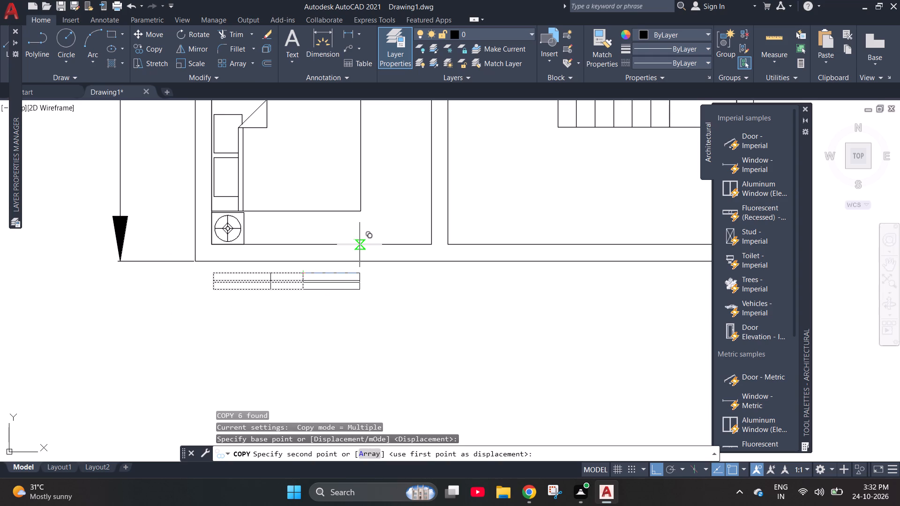
pyautogui.press('F8')
pyautogui.scroll(2, 358, 245)
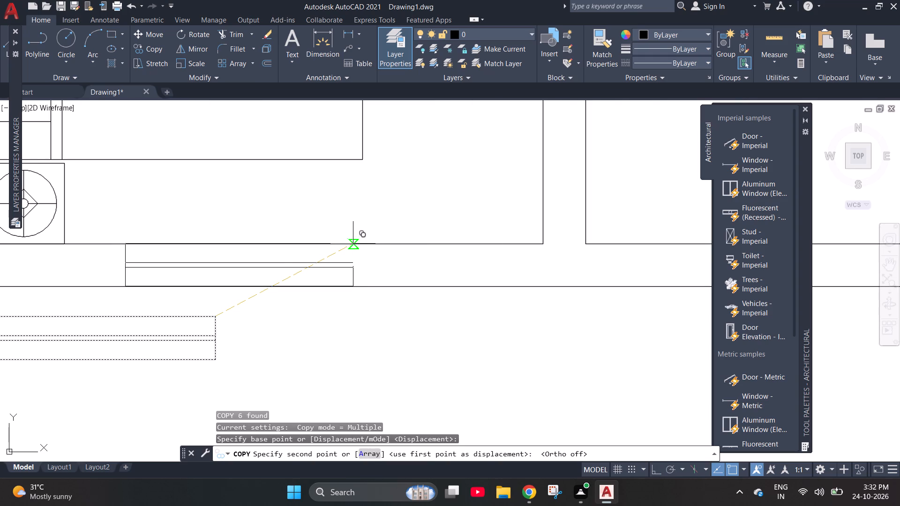
pyautogui.scroll(3, 353, 244)
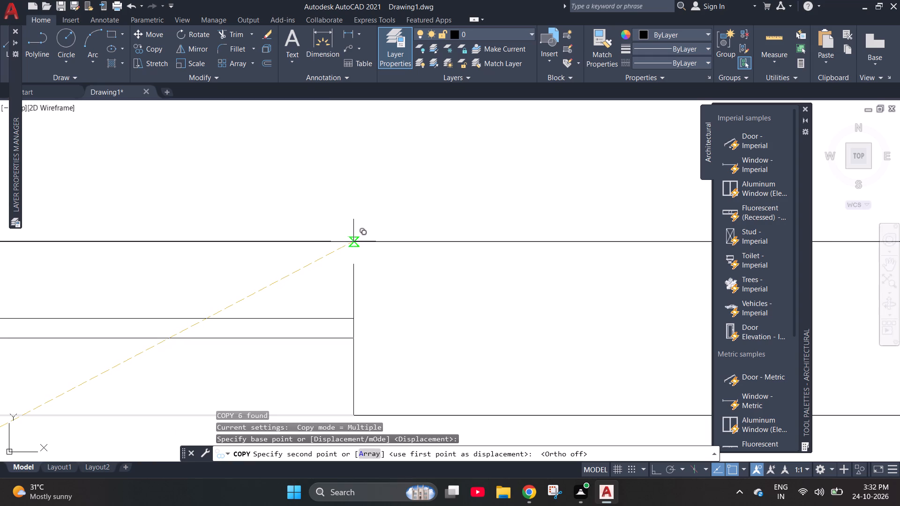
pyautogui.click(353, 241)
pyautogui.scroll(-5, 463, 231)
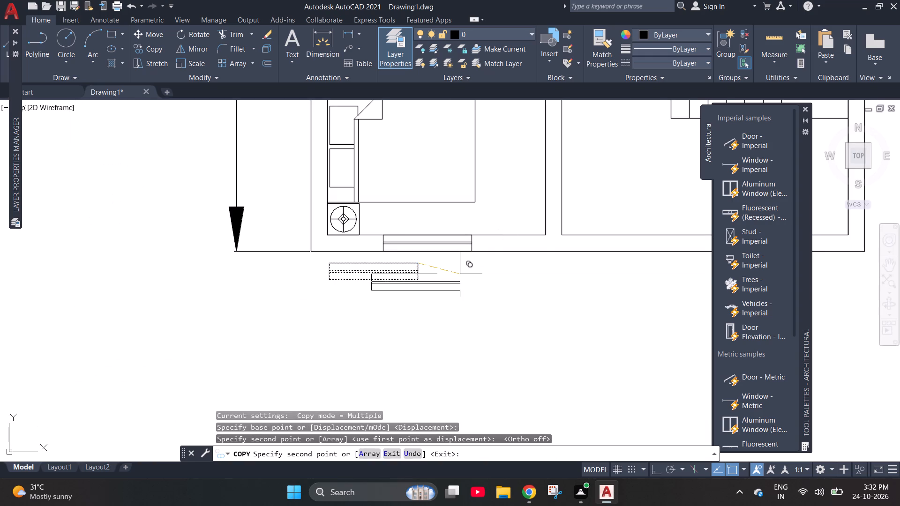
# Delete the leftover original window symbol lying below the guest room's bottom outer wall.
pyautogui.press('Escape')
pyautogui.scroll(-1, 351, 270)
pyautogui.click(407, 317)
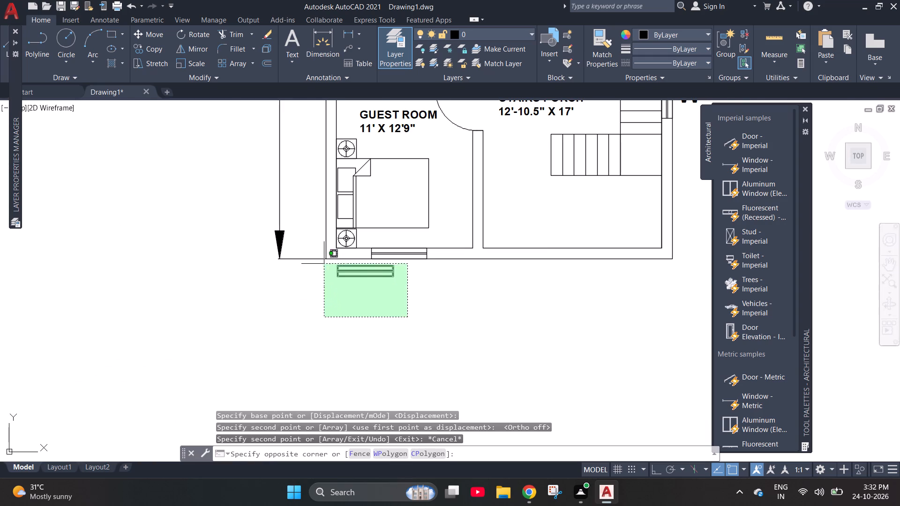
pyautogui.click(324, 263)
pyautogui.press('Delete')
# Copy the W label beside the staircase window and paste it just below the guest room's bottom-wall window.
pyautogui.scroll(-3, 324, 263)
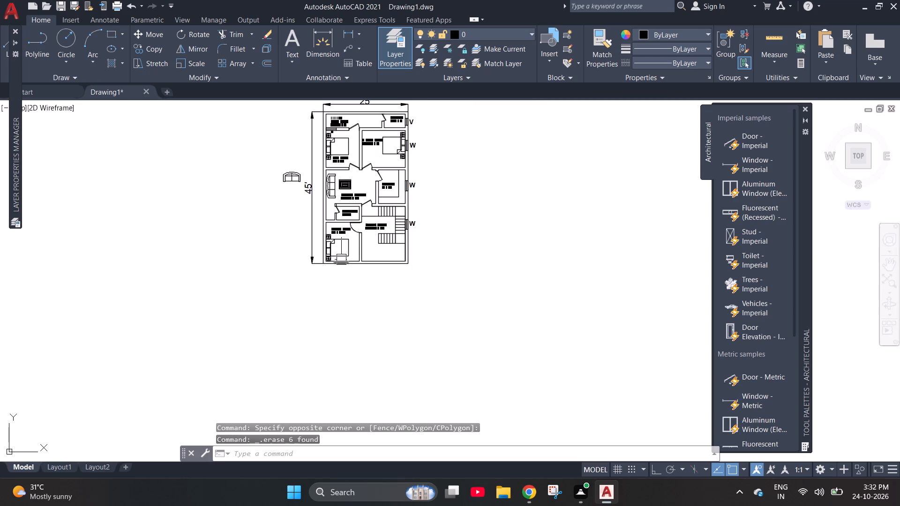
pyautogui.scroll(3, 438, 223)
pyautogui.click(335, 223)
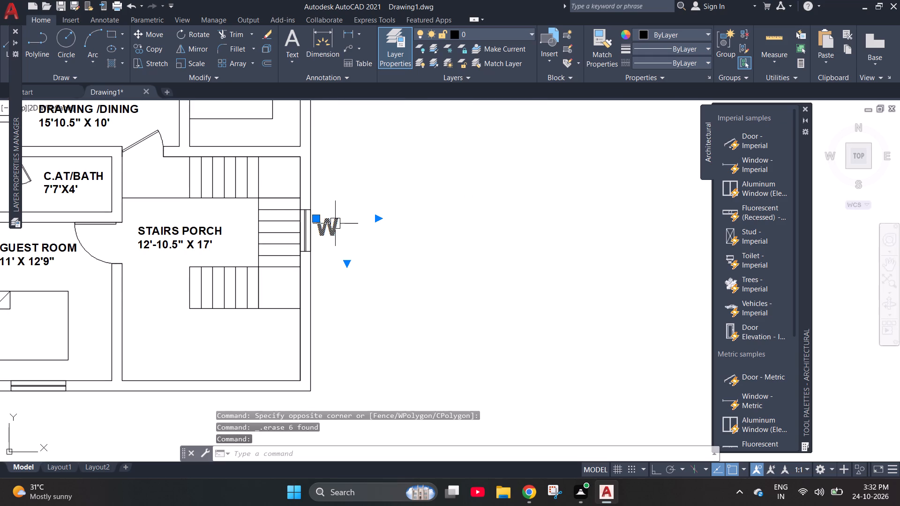
pyautogui.hotkey('ctrl', 'c')
pyautogui.hotkey('ctrl', 'v')
pyautogui.scroll(-2, 354, 254)
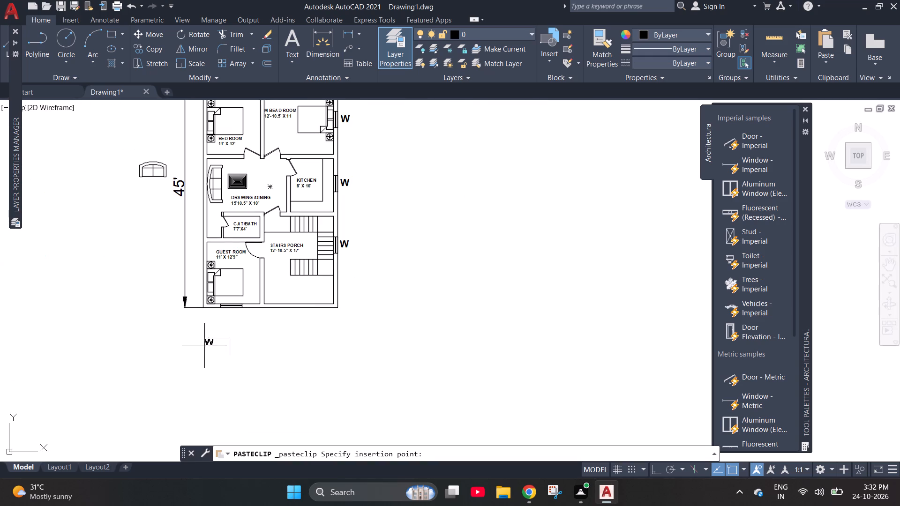
pyautogui.scroll(3, 227, 326)
pyautogui.scroll(2, 187, 289)
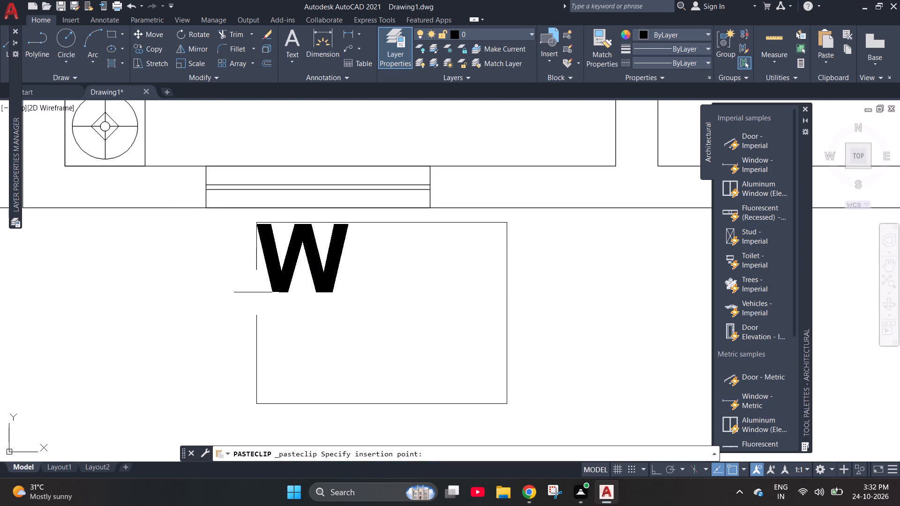
pyautogui.click(257, 292)
pyautogui.press('Escape')
pyautogui.scroll(-5, 262, 360)
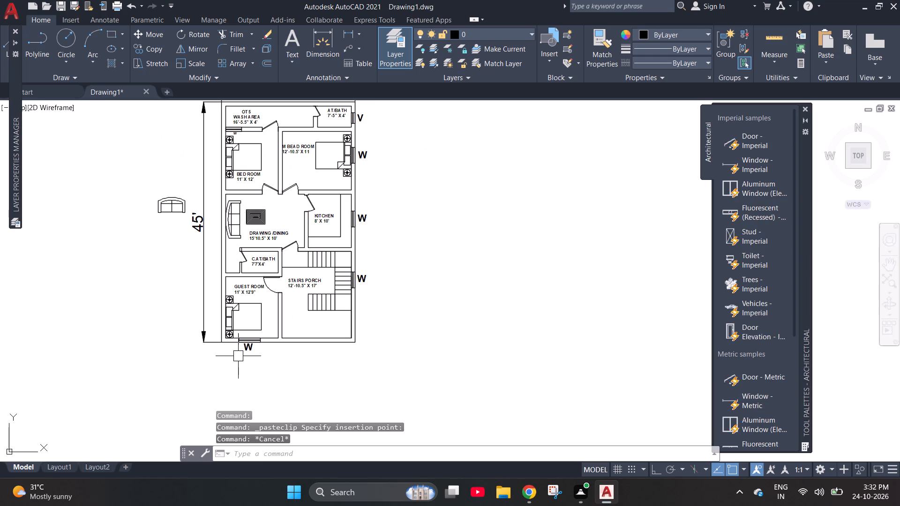
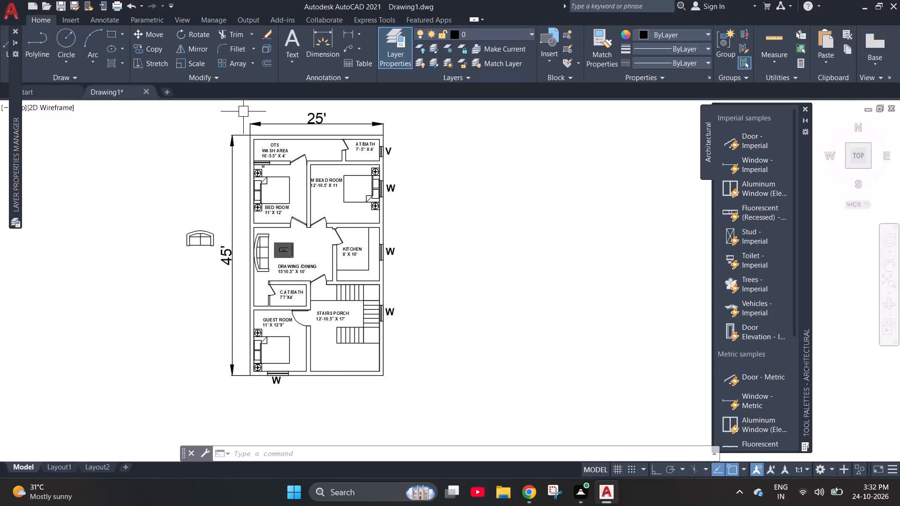
# Select the OTS WASH AREA, AT/BATH and M BEAD ROOM text labels in the upper part of the floor plan.
pyautogui.scroll(1, 243, 112)
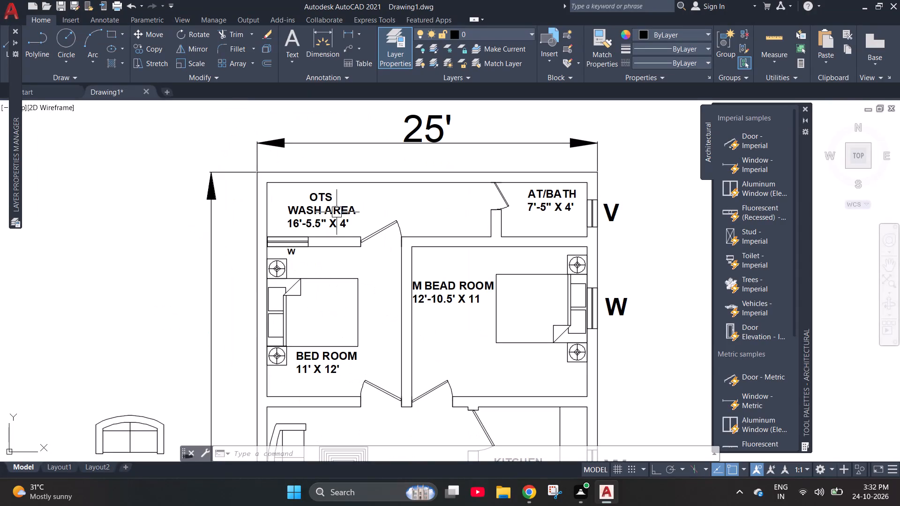
pyautogui.click(333, 211)
pyautogui.click(558, 191)
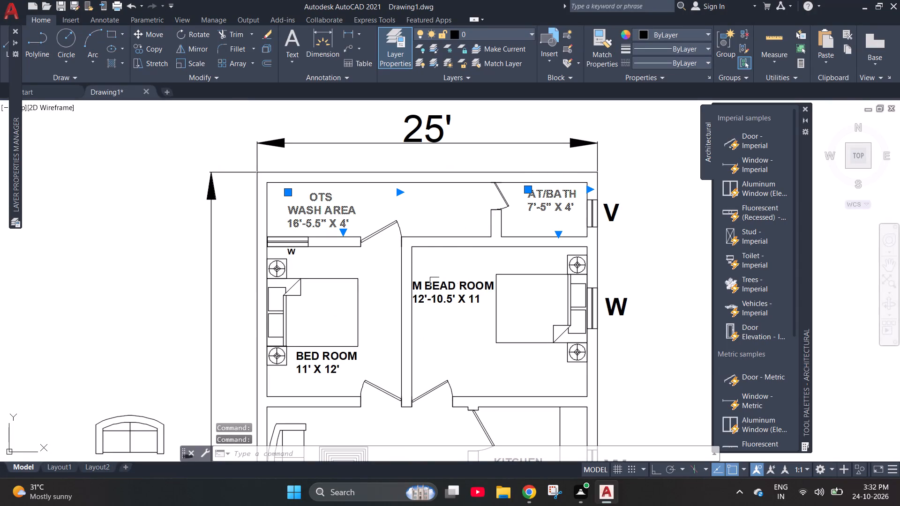
pyautogui.click(435, 283)
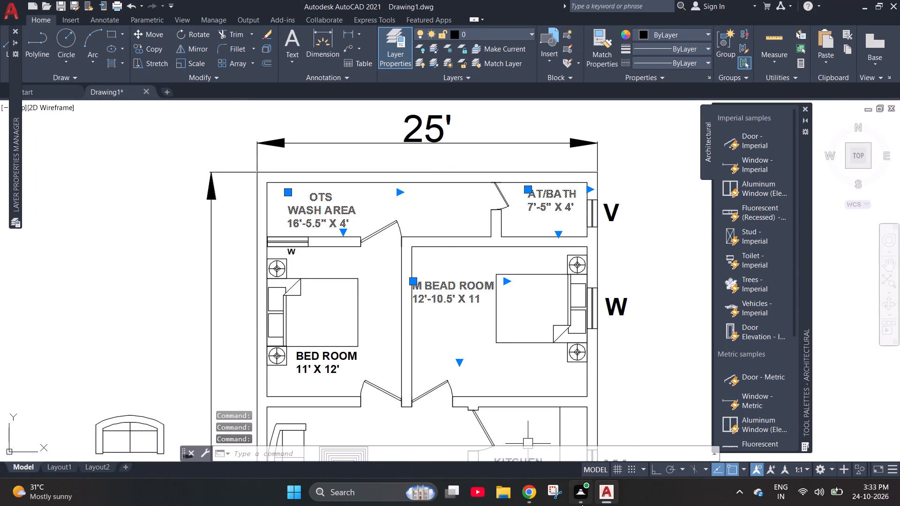
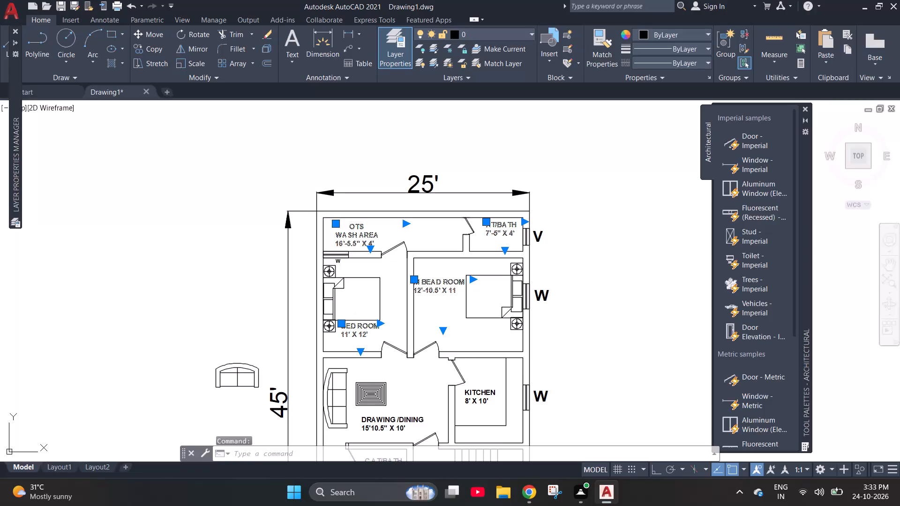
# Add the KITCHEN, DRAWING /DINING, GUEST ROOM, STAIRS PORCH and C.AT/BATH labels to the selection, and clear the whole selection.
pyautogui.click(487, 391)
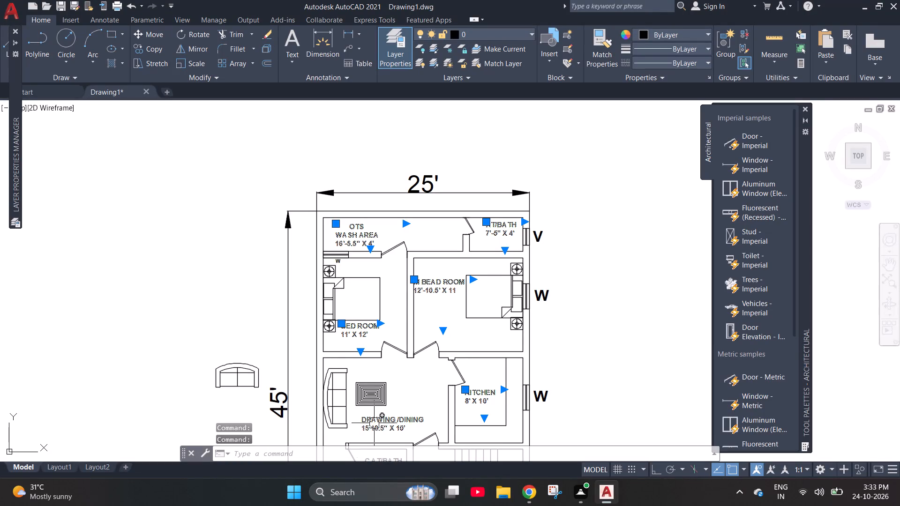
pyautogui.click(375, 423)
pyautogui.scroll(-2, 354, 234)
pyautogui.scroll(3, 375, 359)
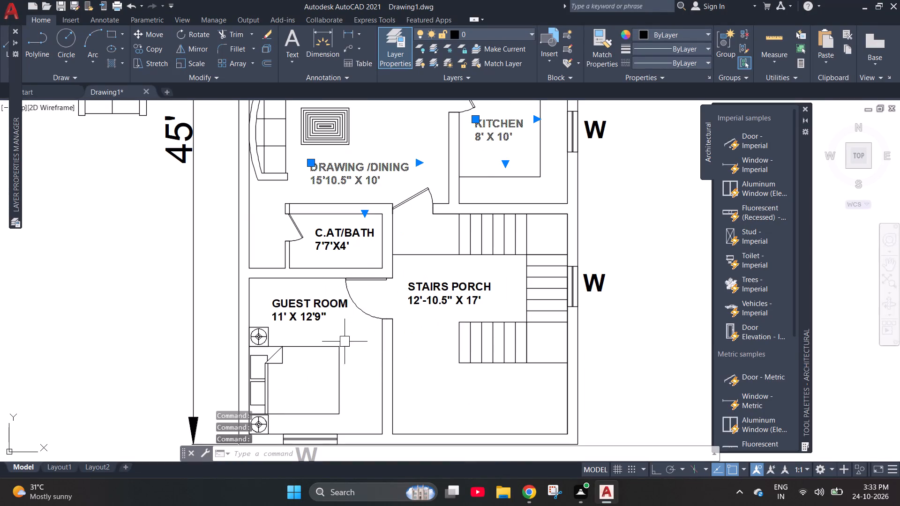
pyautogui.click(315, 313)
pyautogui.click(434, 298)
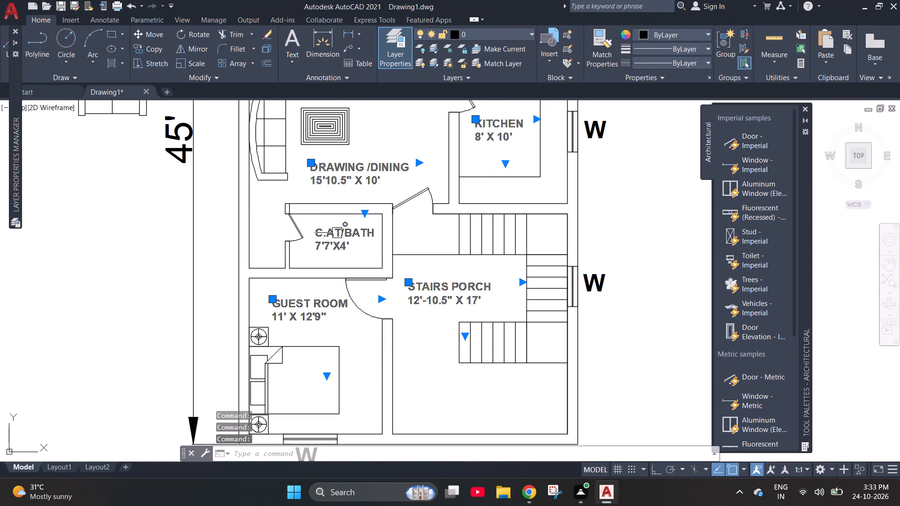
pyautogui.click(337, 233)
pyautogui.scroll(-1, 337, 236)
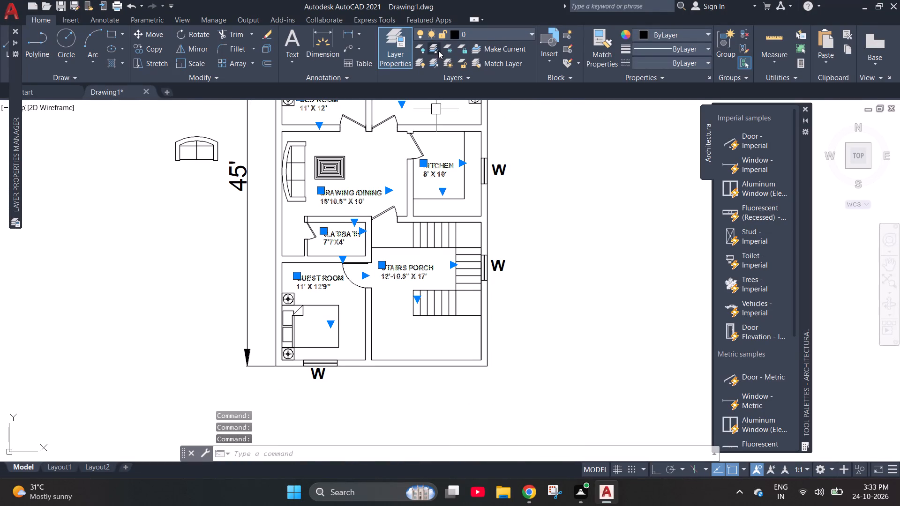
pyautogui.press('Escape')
# Create a new layer frozen in all viewports, leave its name at the default, and close the layer manager.
pyautogui.doubleClick(395, 45)
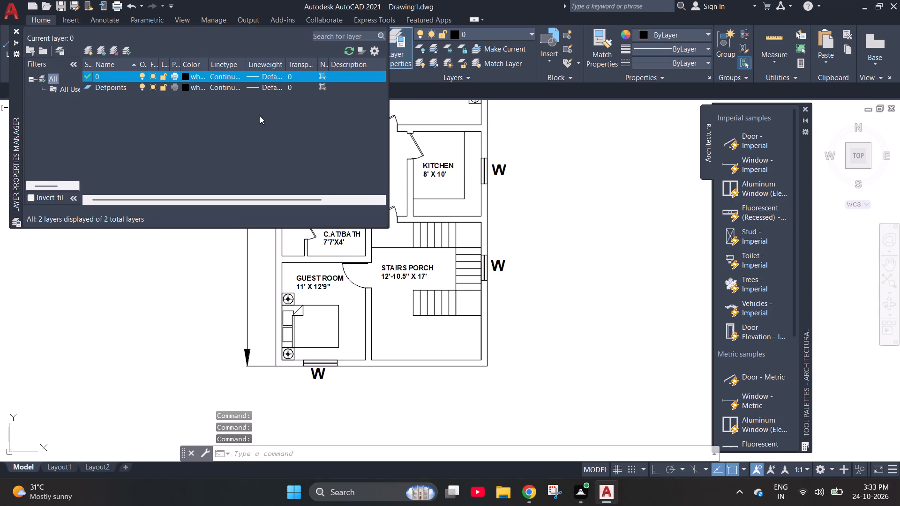
pyautogui.click(103, 53)
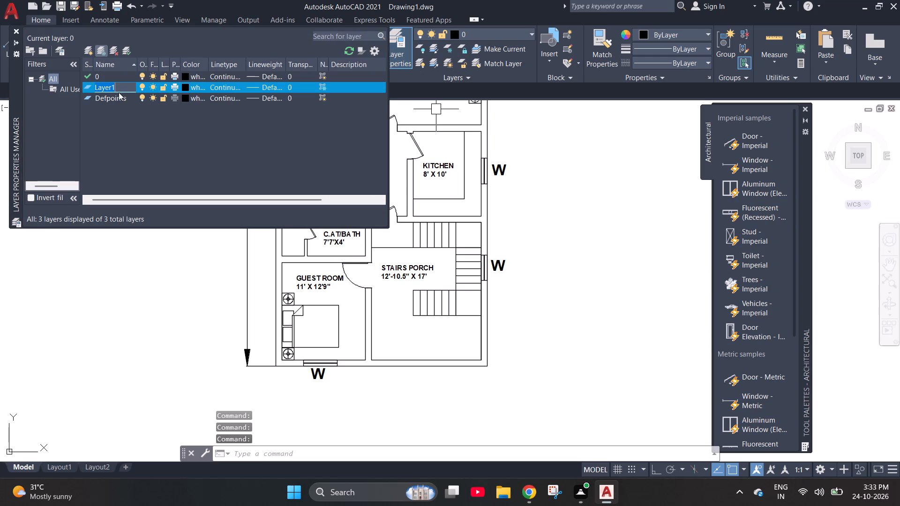
pyautogui.doubleClick(122, 84)
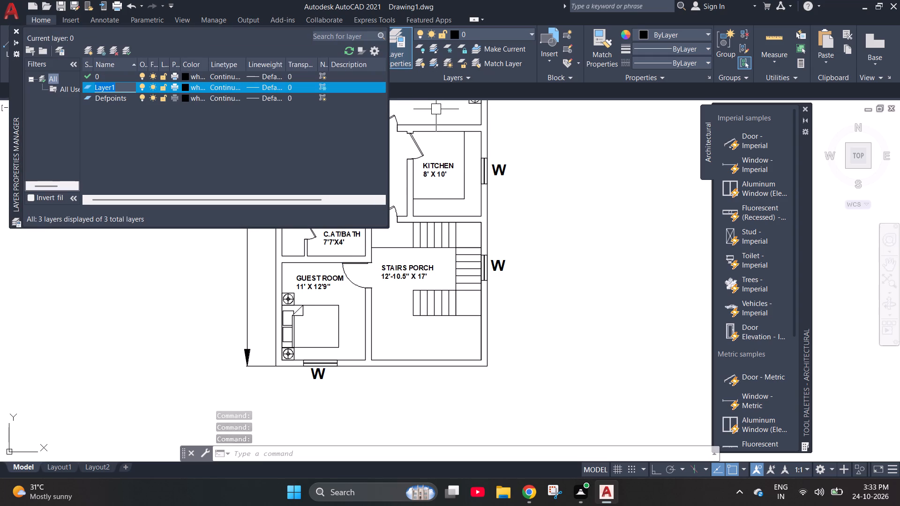
pyautogui.click(14, 39)
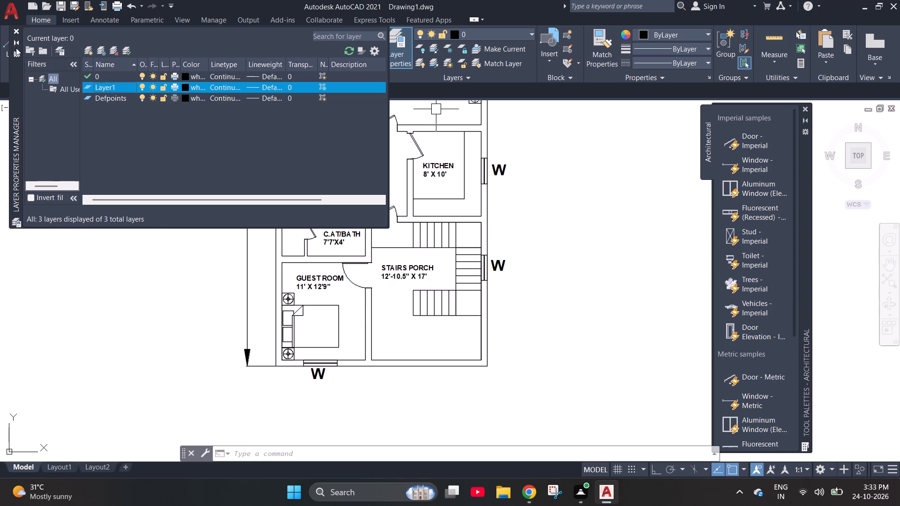
pyautogui.click(16, 36)
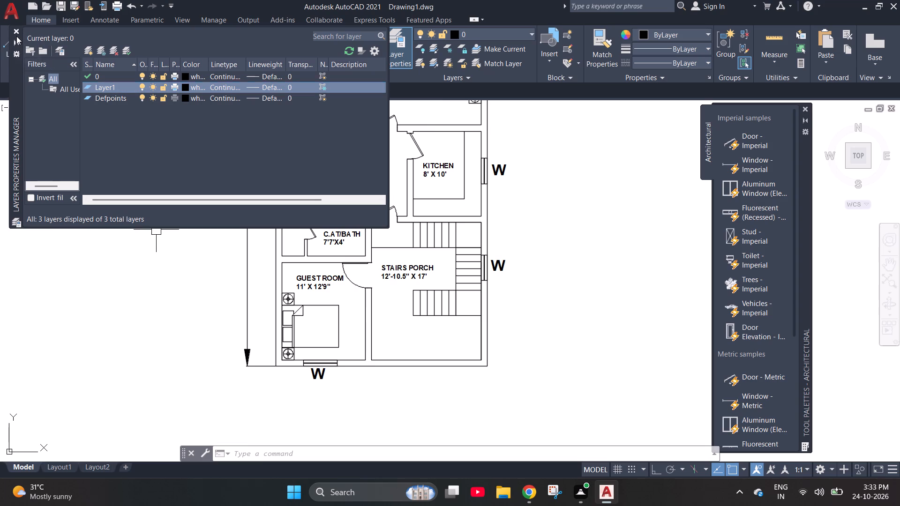
pyautogui.click(15, 32)
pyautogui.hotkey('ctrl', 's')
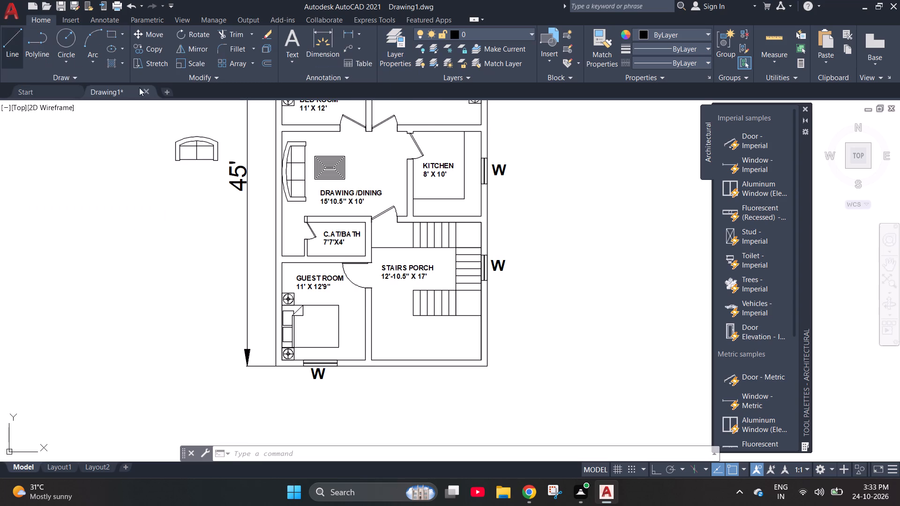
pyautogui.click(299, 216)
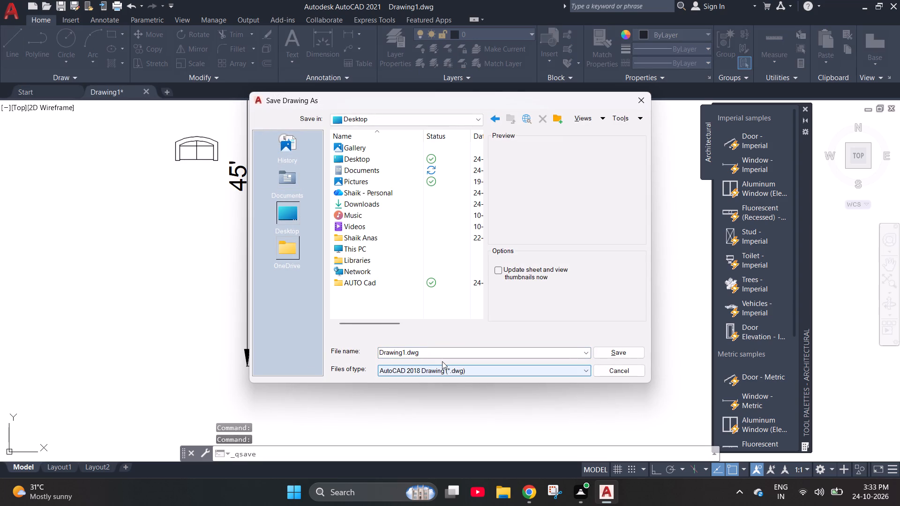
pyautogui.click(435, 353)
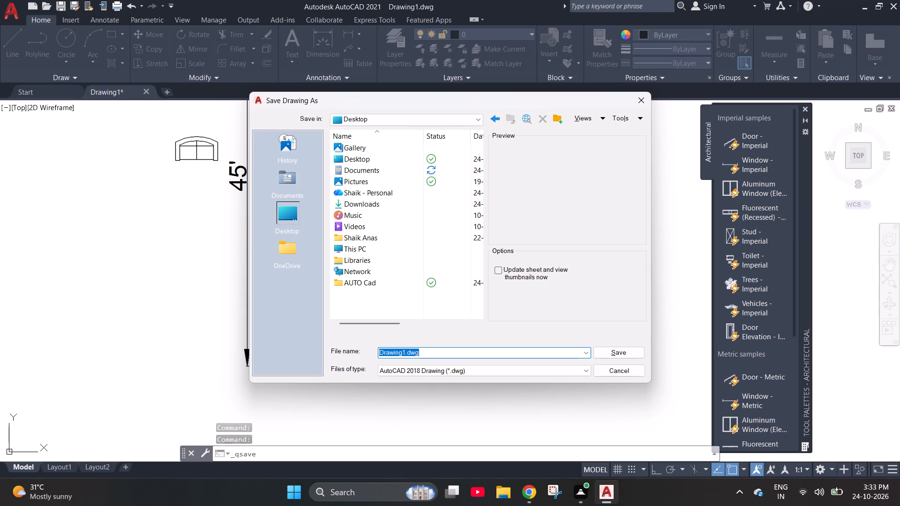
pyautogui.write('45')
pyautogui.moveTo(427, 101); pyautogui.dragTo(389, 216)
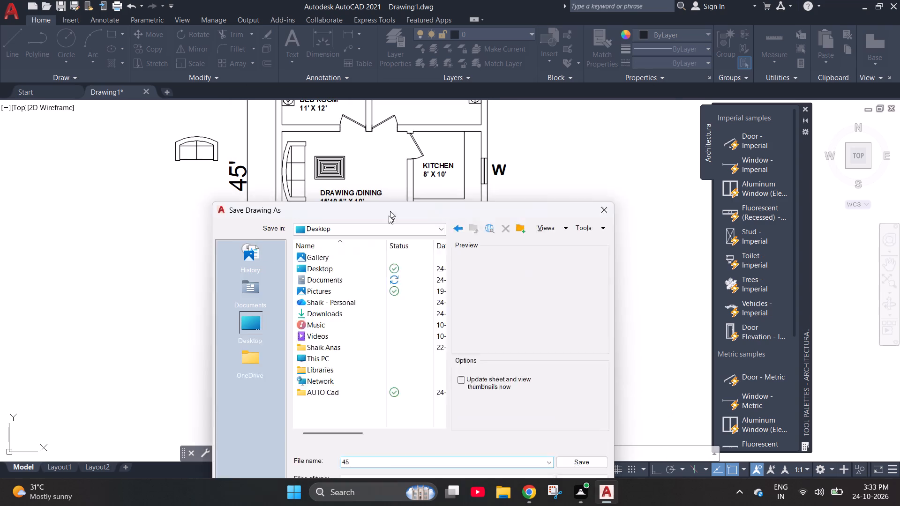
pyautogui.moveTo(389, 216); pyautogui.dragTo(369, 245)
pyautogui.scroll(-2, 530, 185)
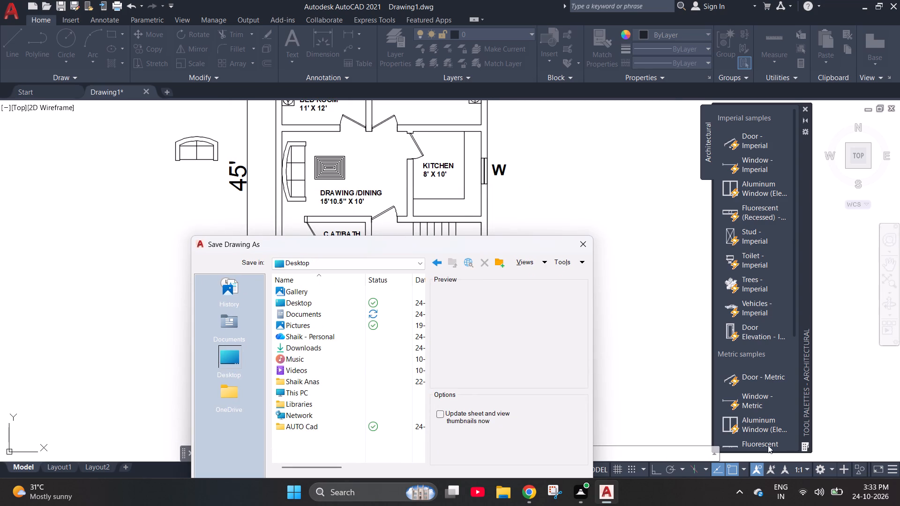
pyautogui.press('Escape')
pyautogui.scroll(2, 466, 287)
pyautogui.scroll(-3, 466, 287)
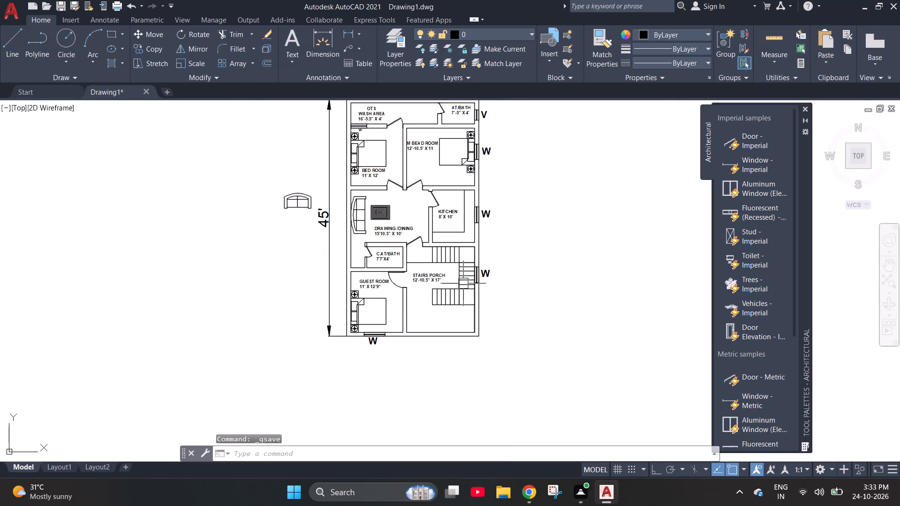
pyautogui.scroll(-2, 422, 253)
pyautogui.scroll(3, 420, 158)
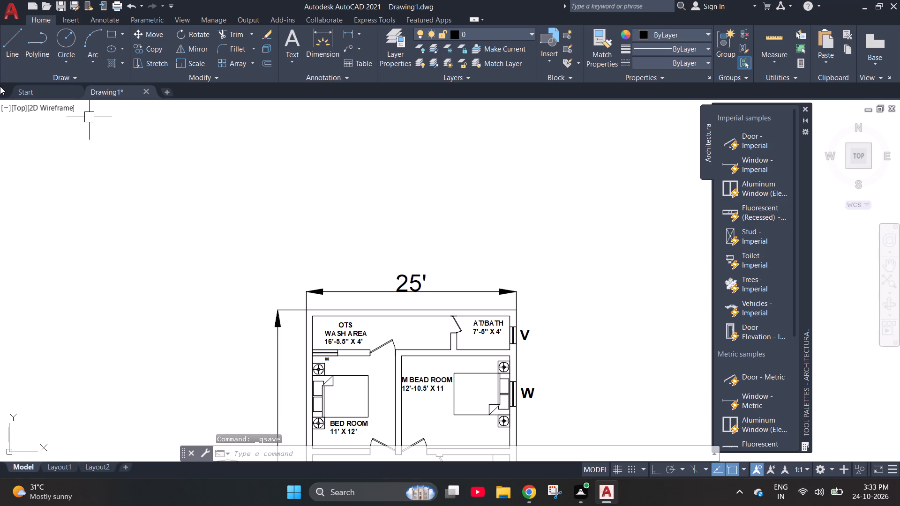
# Save the drawing in the Documents folder under the name 25' X 45' FLOR PLAN.
pyautogui.hotkey('ctrl', 's')
pyautogui.click(295, 217)
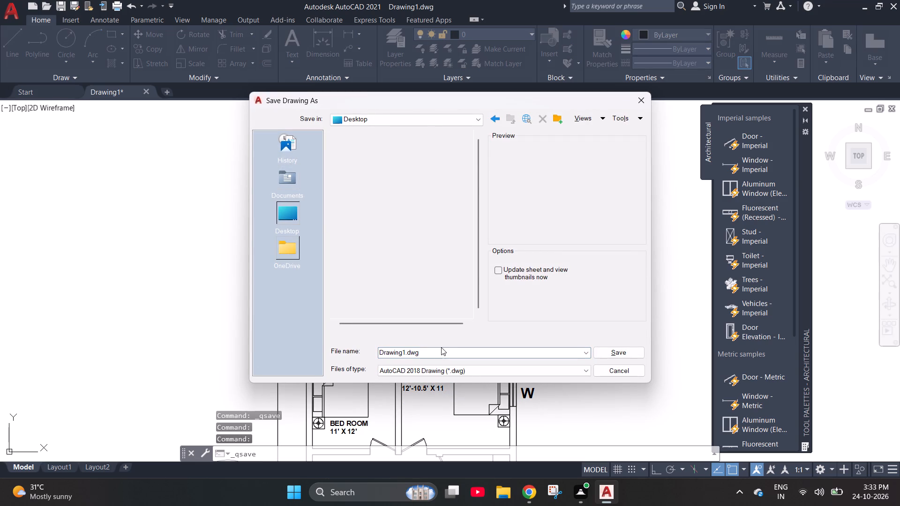
pyautogui.click(285, 187)
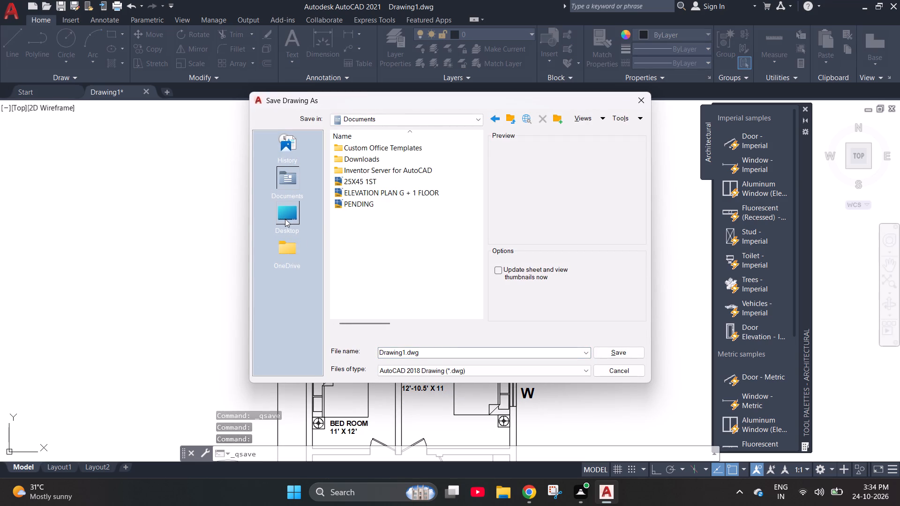
pyautogui.click(285, 219)
pyautogui.doubleClick(438, 348)
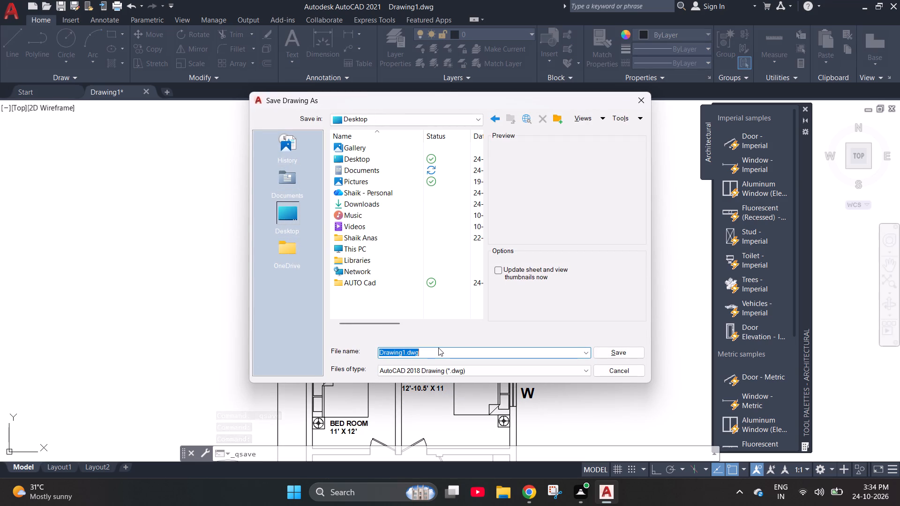
pyautogui.click(291, 188)
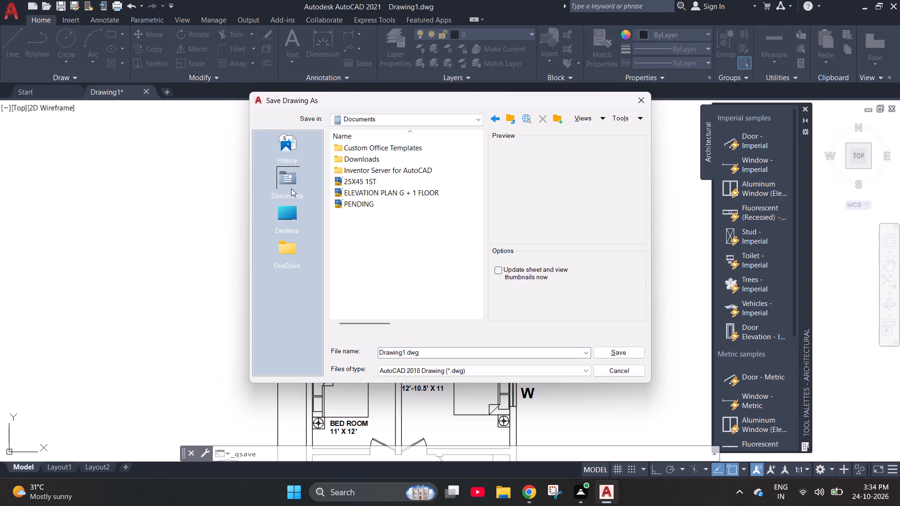
pyautogui.click(441, 350)
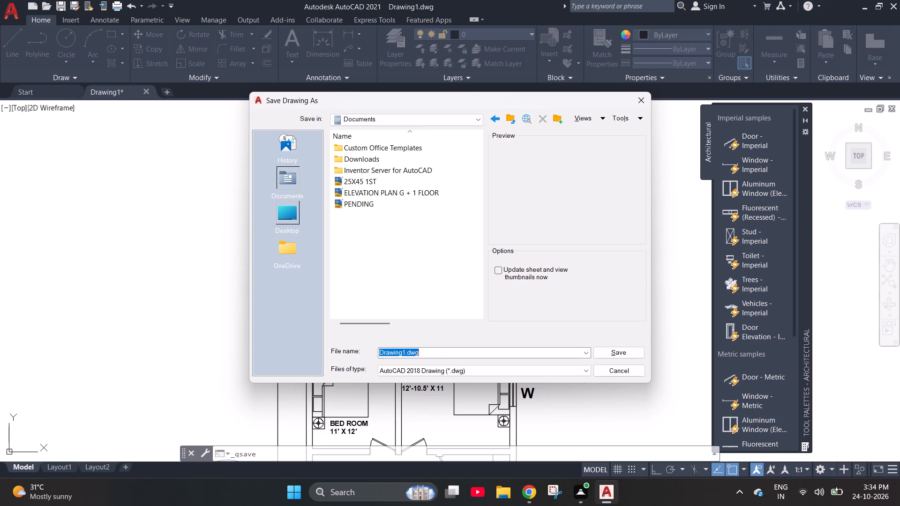
pyautogui.write('25')
pyautogui.write("' X")
pyautogui.press('space')
pyautogui.write('45X')
pyautogui.press('space')
pyautogui.press('BackSpace')
pyautogui.press('BackSpace')
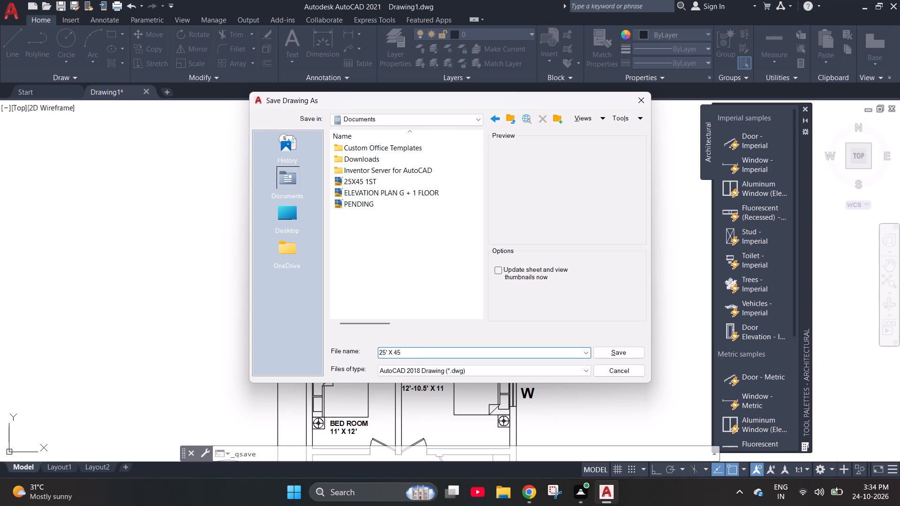
pyautogui.write("' SE")
pyautogui.press('BackSpace')
pyautogui.press('BackSpace')
pyautogui.press('BackSpace')
pyautogui.press('space')
pyautogui.write('FLOR PLAN')
pyautogui.press('Return')
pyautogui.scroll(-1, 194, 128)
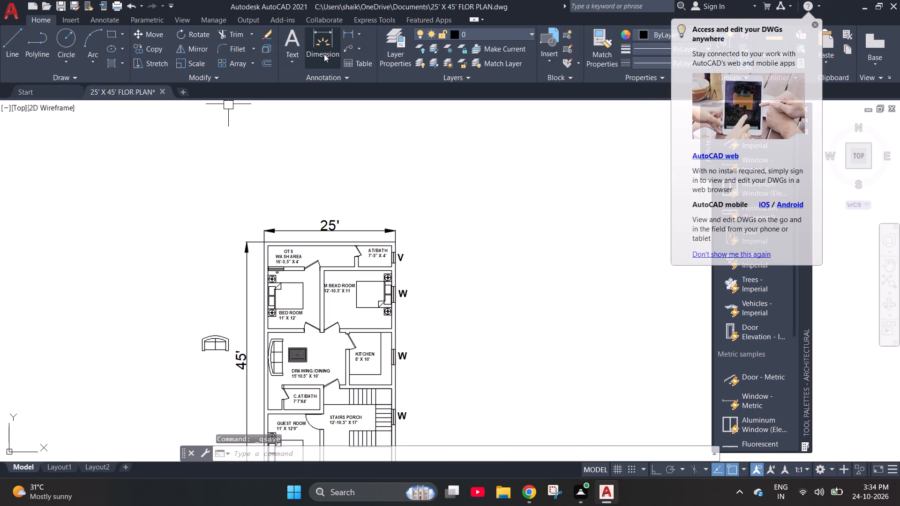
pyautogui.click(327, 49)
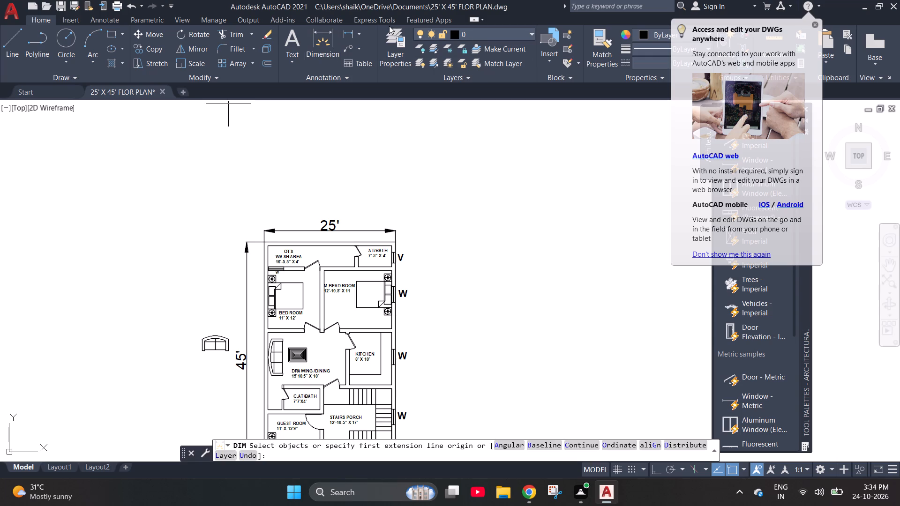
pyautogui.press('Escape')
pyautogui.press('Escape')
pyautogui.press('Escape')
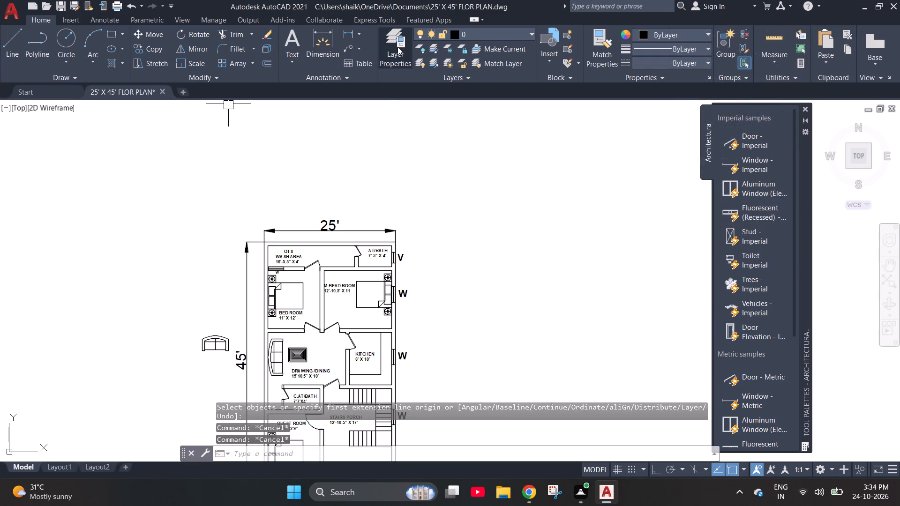
# Rename the newly created layer in the layer manager to ANOTATIONS.
pyautogui.doubleClick(397, 47)
pyautogui.doubleClick(399, 40)
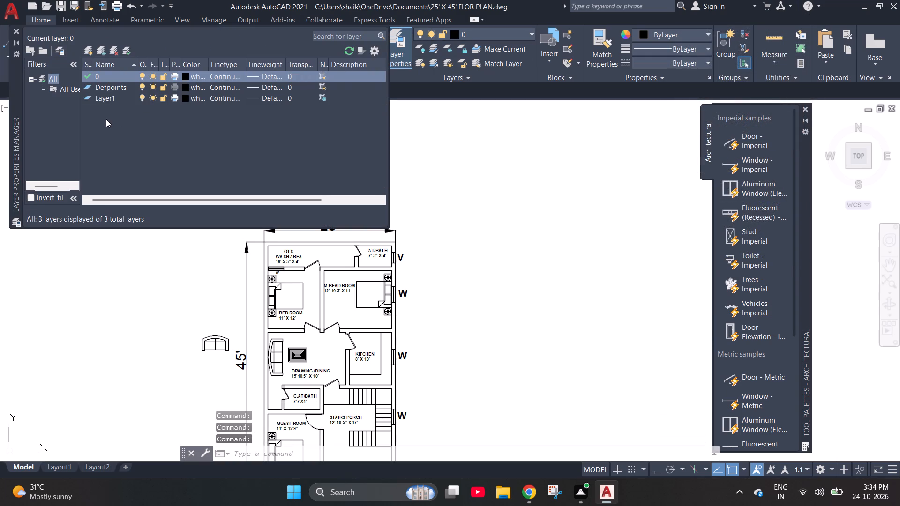
pyautogui.click(104, 89)
pyautogui.click(107, 97)
pyautogui.rightClick(107, 97)
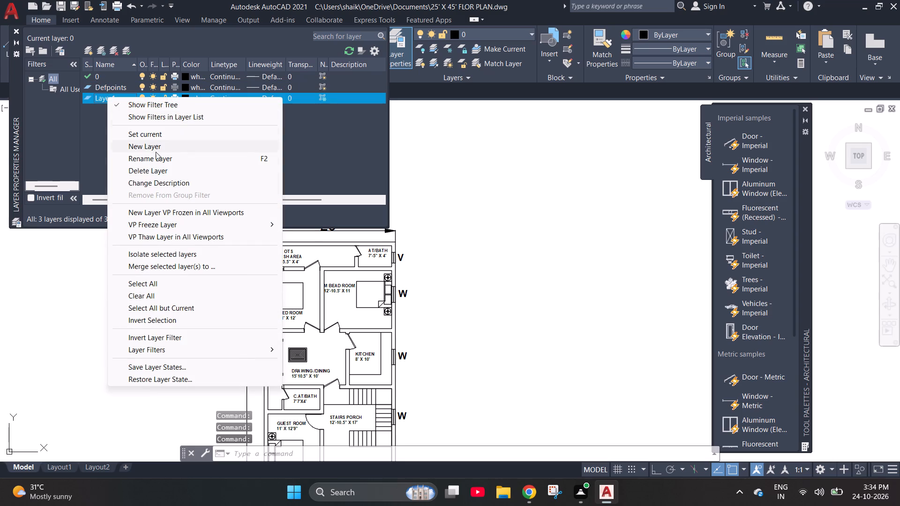
pyautogui.click(144, 161)
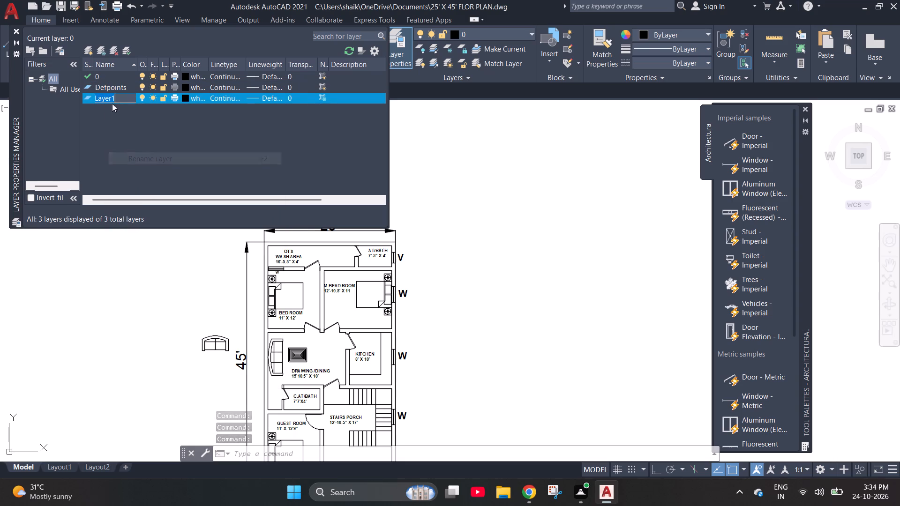
pyautogui.write('ANOT')
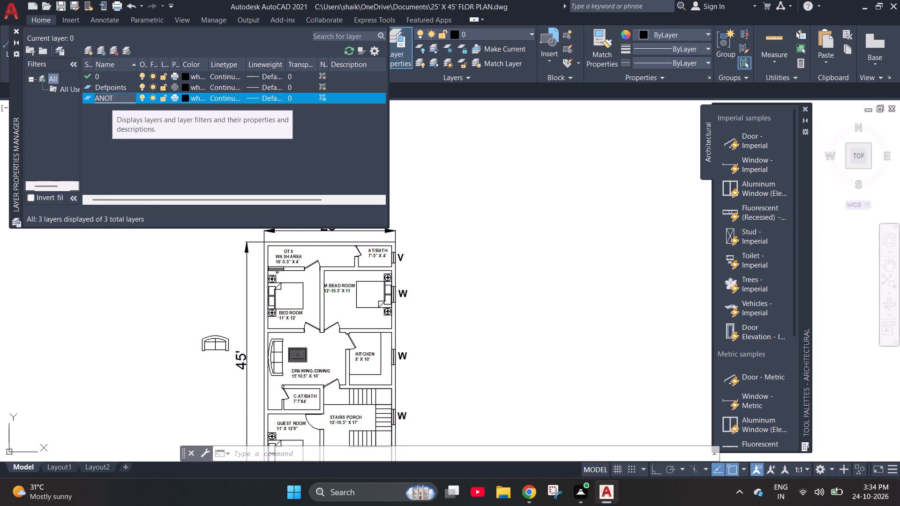
pyautogui.press('BackSpace')
pyautogui.press('BackSpace')
pyautogui.write('OTATION')
pyautogui.press('space')
pyautogui.press('BackSpace')
pyautogui.press('s')
pyautogui.press('Return')
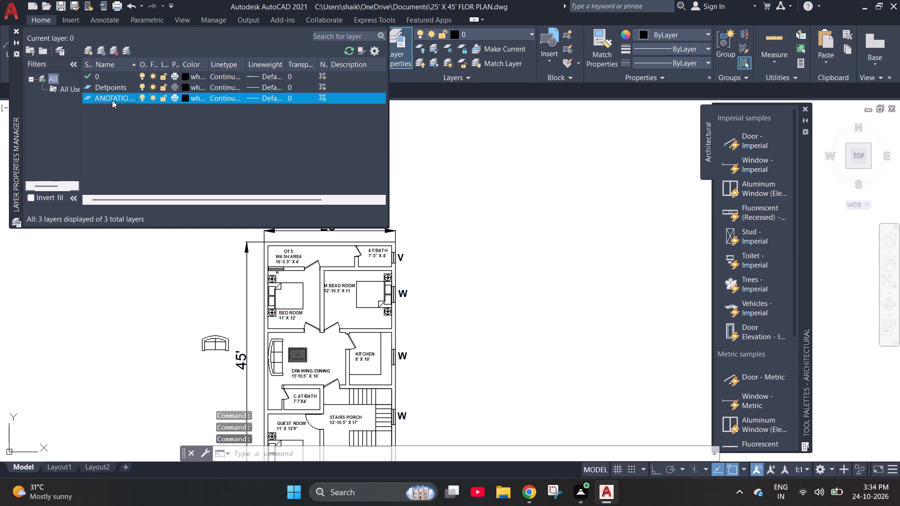
# Create another new layer and name it DOORS.
pyautogui.press('Return')
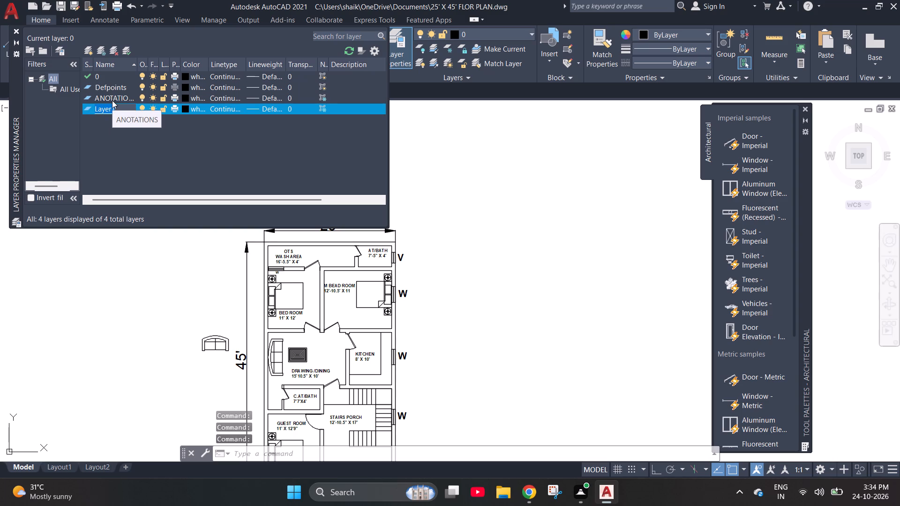
pyautogui.write('DOORS')
pyautogui.press('Return')
# Name the new layer DOORS and add a further layer named WALL.
pyautogui.write('WINDDOORS')
pyautogui.press('Return')
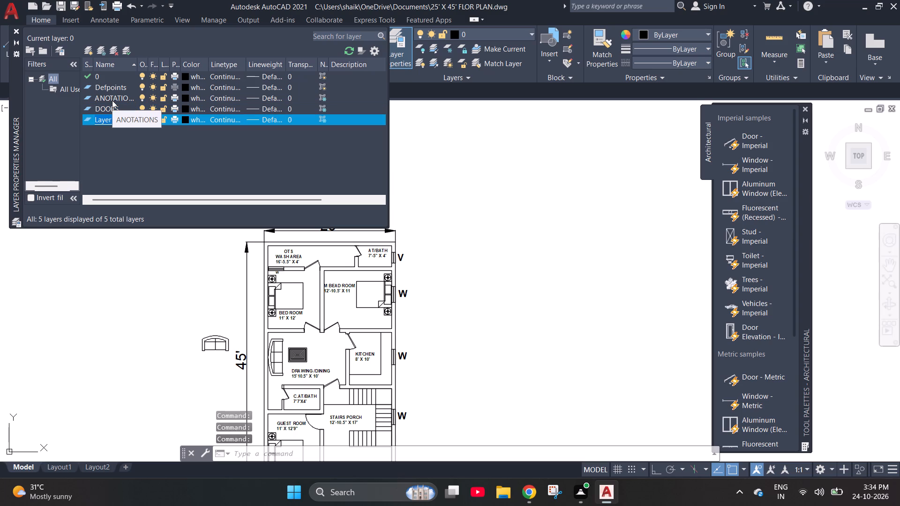
pyautogui.write('WALL')
pyautogui.press('Return')
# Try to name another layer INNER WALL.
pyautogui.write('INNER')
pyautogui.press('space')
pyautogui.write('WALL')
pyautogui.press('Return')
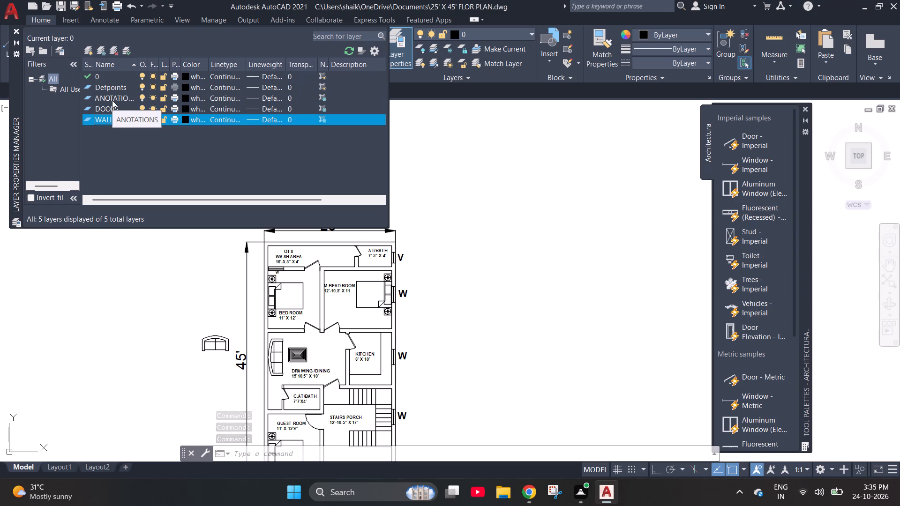
# Create another new layer and name it KITCHEN.
pyautogui.write('KITCHEN')
pyautogui.press('Return')
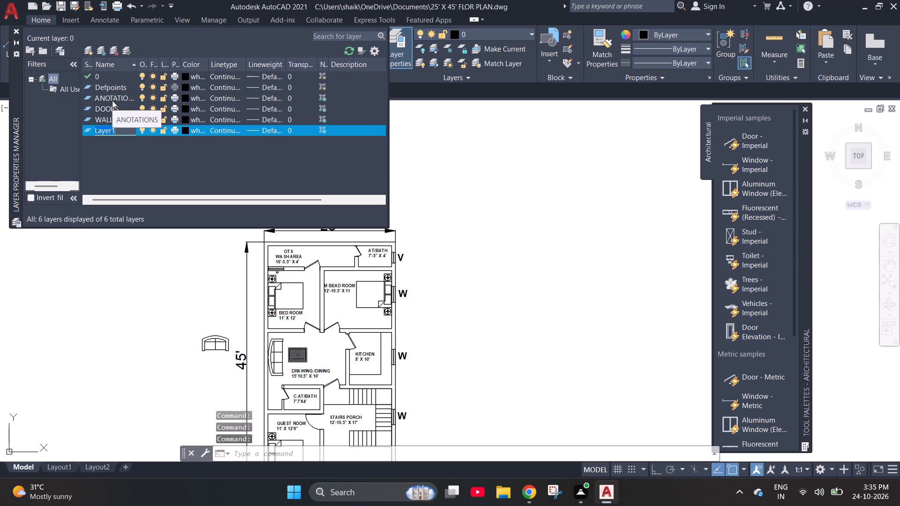
pyautogui.write('KI')
pyautogui.write('TCHEN')
pyautogui.press('Return')
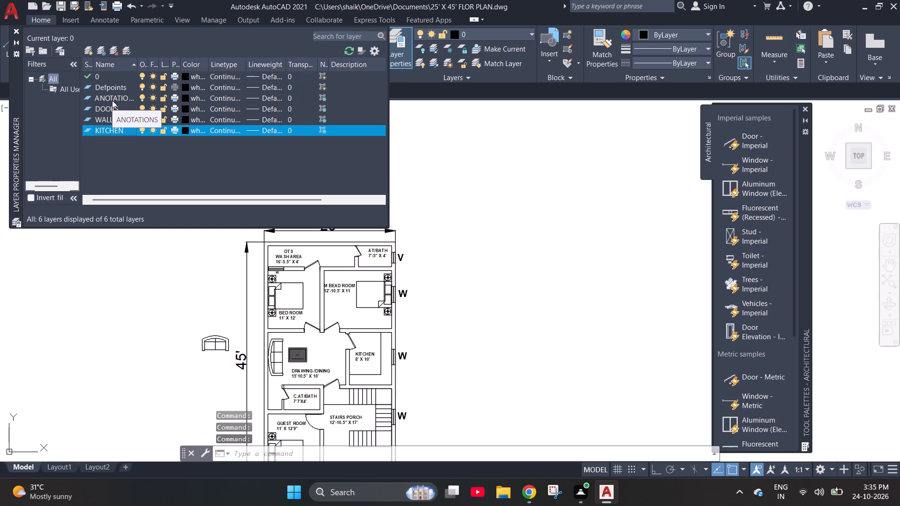
# Create another new layer and name it STAIRCASE.
pyautogui.press('Return')
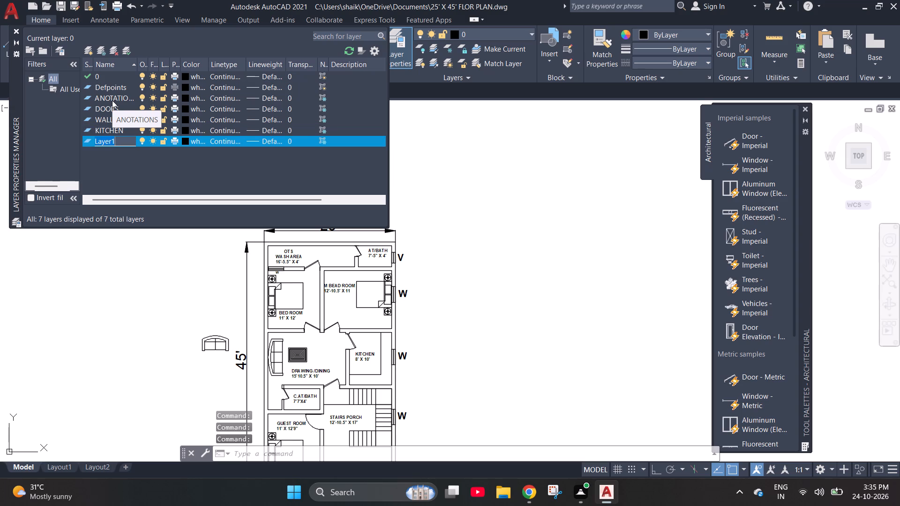
pyautogui.write('STIR')
pyautogui.press('BackSpace')
pyautogui.press('BackSpace')
pyautogui.write('AIRCASE')
pyautogui.press('Return')
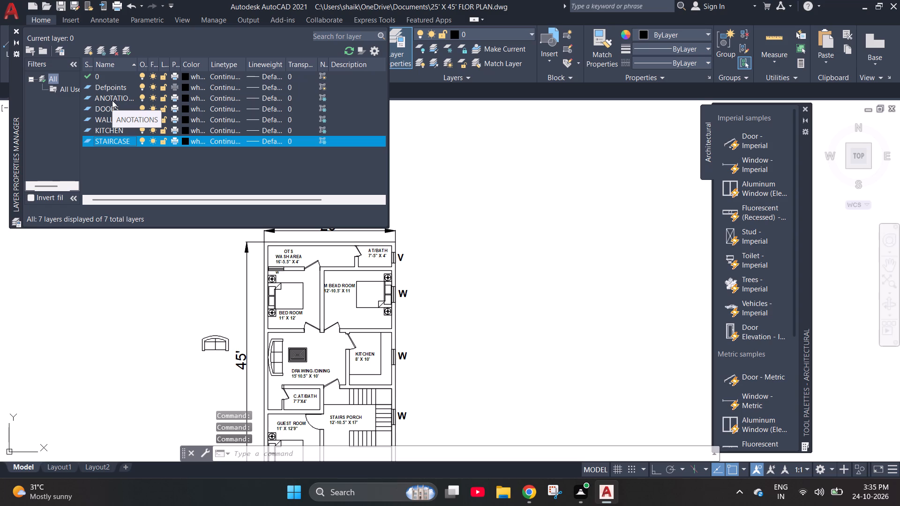
# Create another new layer named FURNITURE and close the layer manager.
pyautogui.press('Return')
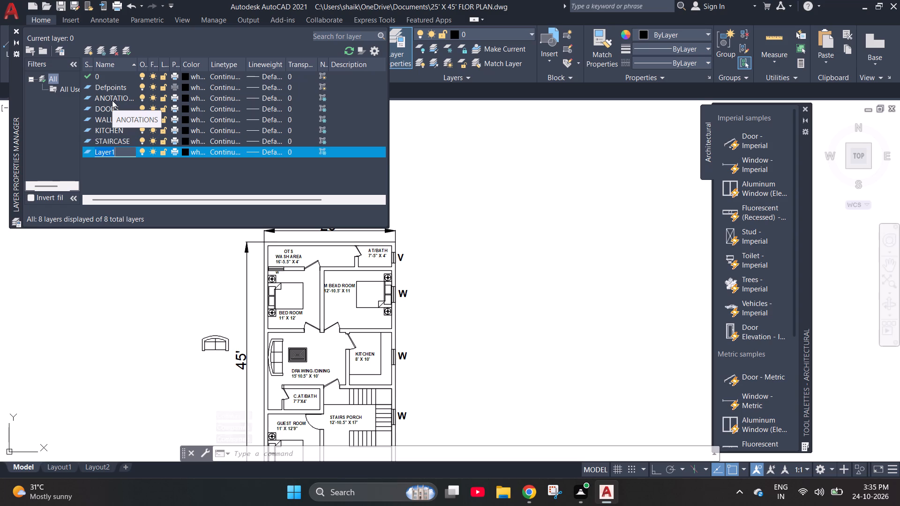
pyautogui.write('FURNITURE')
pyautogui.press('Return')
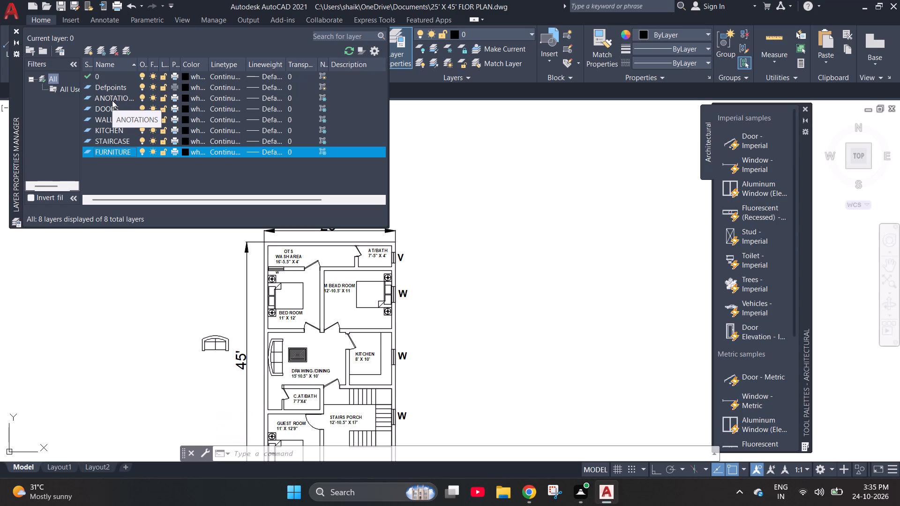
pyautogui.click(17, 31)
# Assign all the room name and size labels to the ANOTATIONS layer and set its colour to red, index 10.
pyautogui.scroll(2, 295, 264)
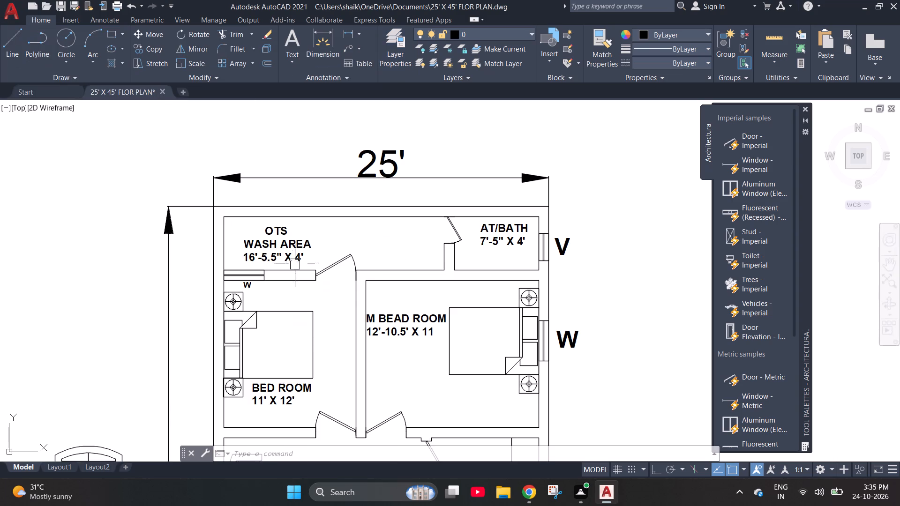
pyautogui.click(284, 249)
pyautogui.click(516, 244)
pyautogui.click(397, 328)
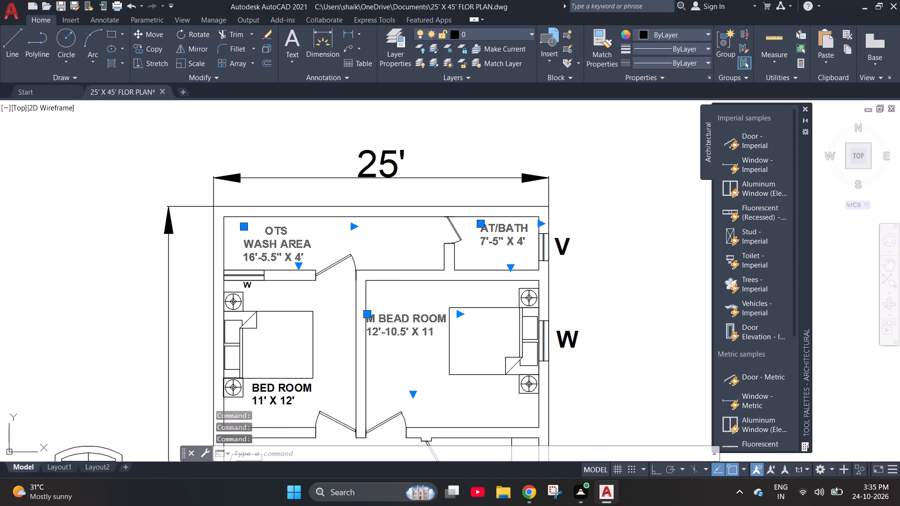
pyautogui.click(272, 391)
pyautogui.scroll(-2, 314, 221)
pyautogui.click(385, 332)
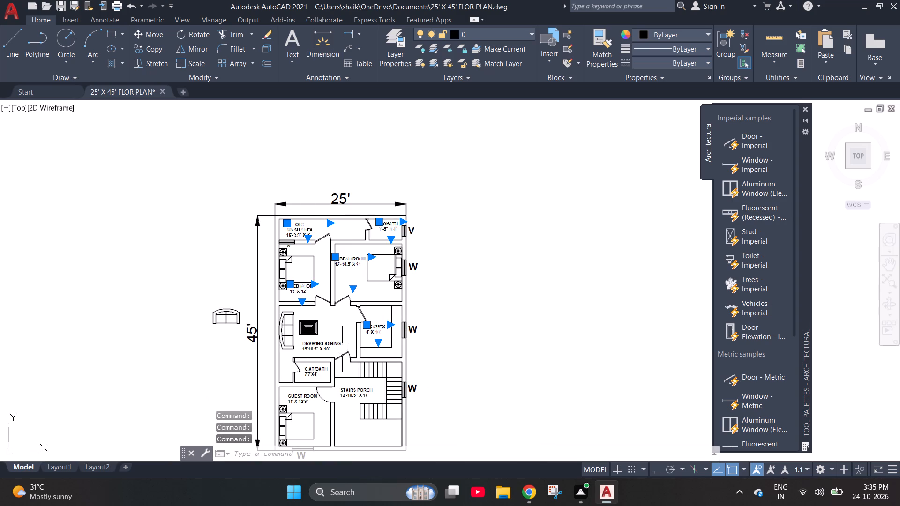
pyautogui.click(334, 347)
pyautogui.moveTo(356, 394); pyautogui.dragTo(350, 391)
pyautogui.click(312, 375)
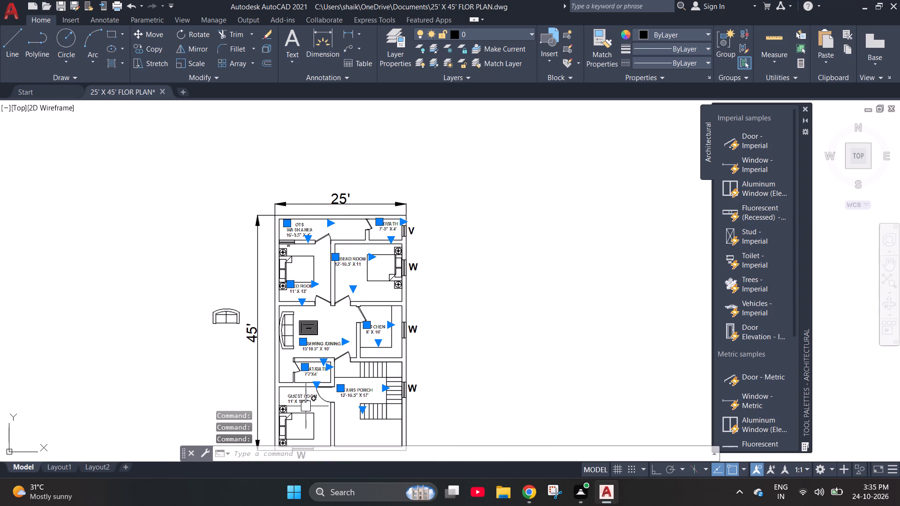
pyautogui.click(300, 405)
pyautogui.click(533, 35)
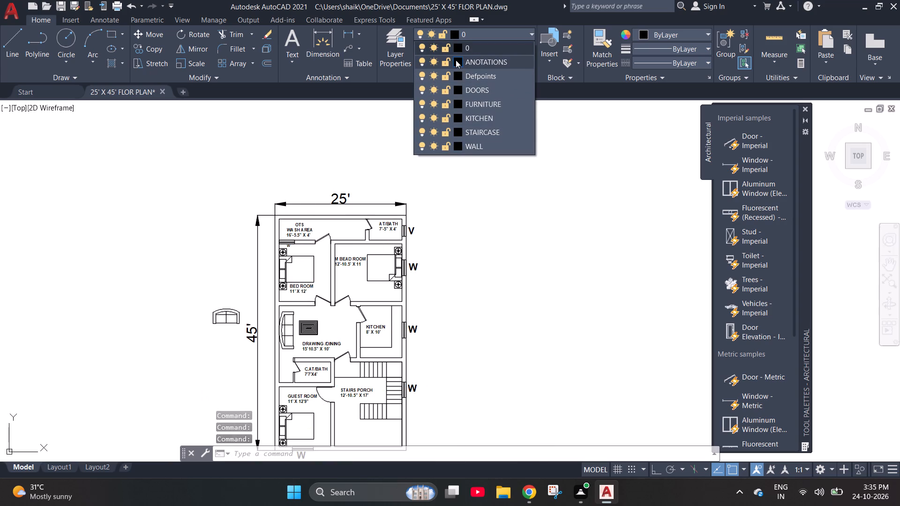
pyautogui.click(457, 60)
pyautogui.click(351, 202)
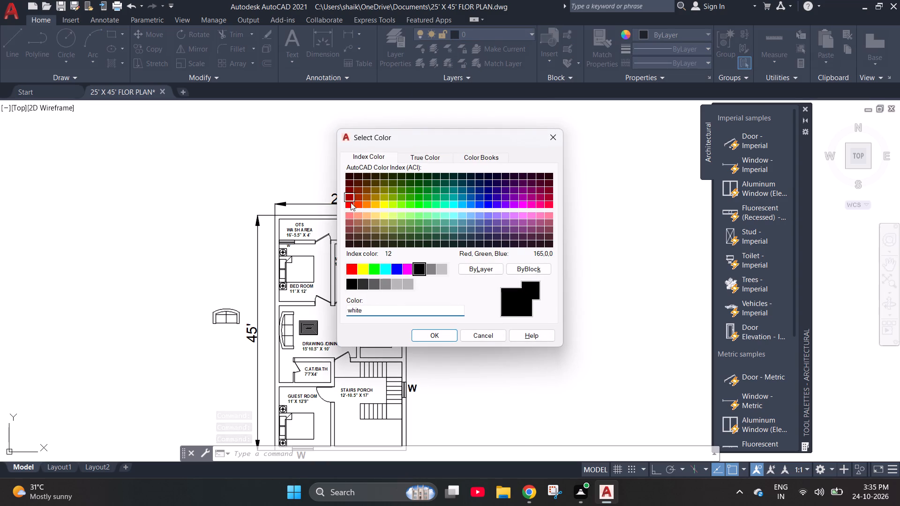
pyautogui.click(348, 208)
pyautogui.click(447, 339)
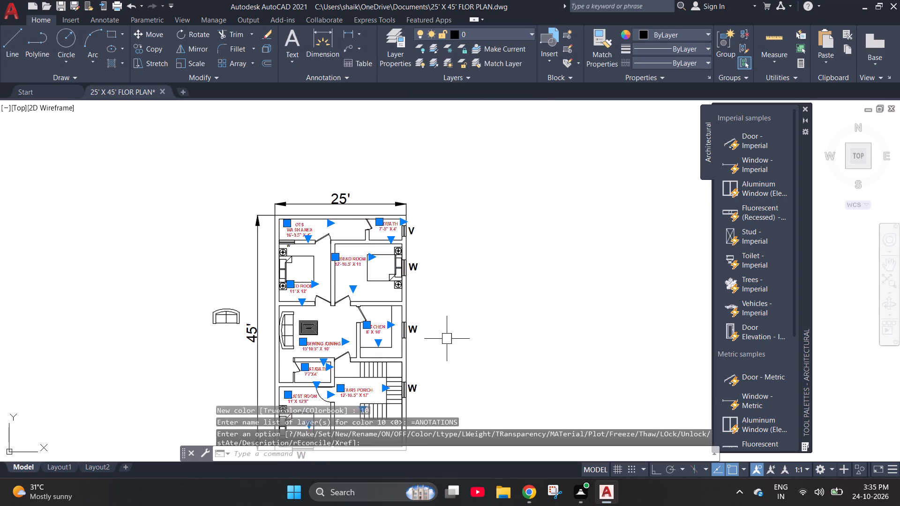
pyautogui.press('Escape')
# Assign the three rooms' beds and bedside tables, plus the drawing room's sofa and centre table, to the FURNITURE layer with colour index 180.
pyautogui.scroll(2, 299, 271)
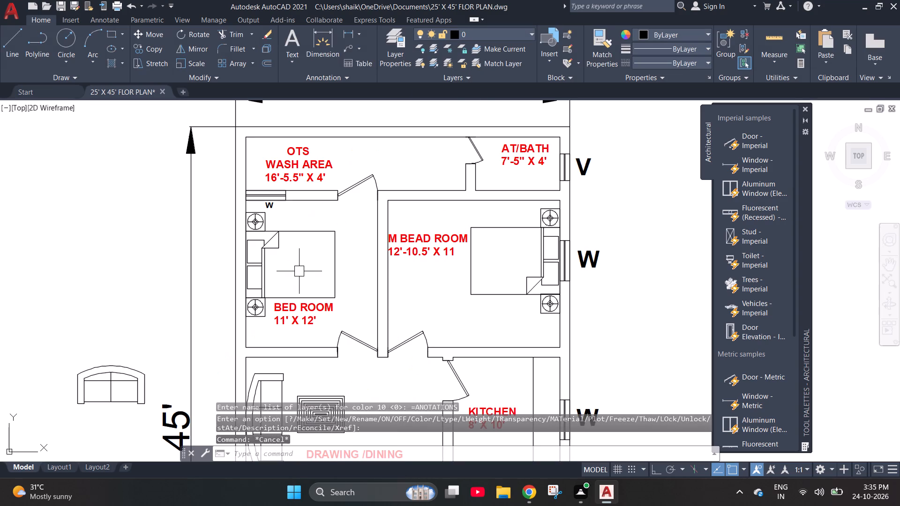
pyautogui.click(335, 275)
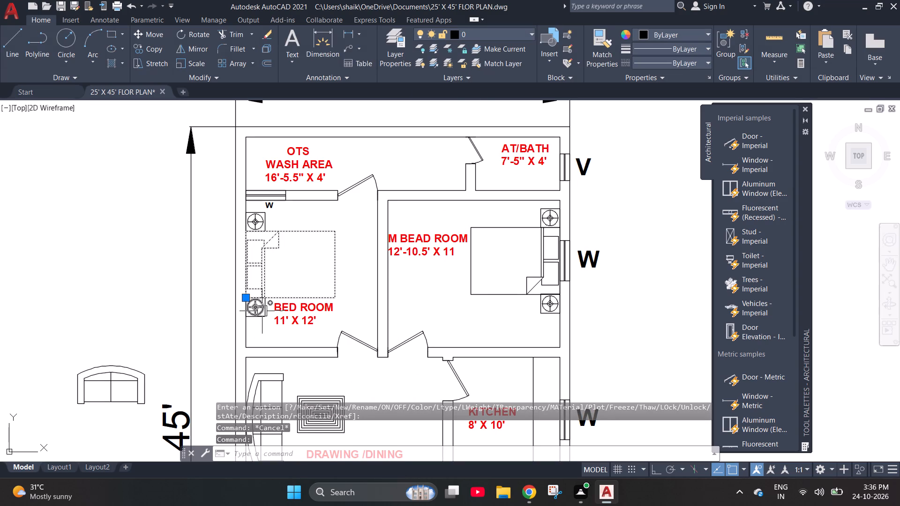
pyautogui.click(262, 311)
pyautogui.click(264, 214)
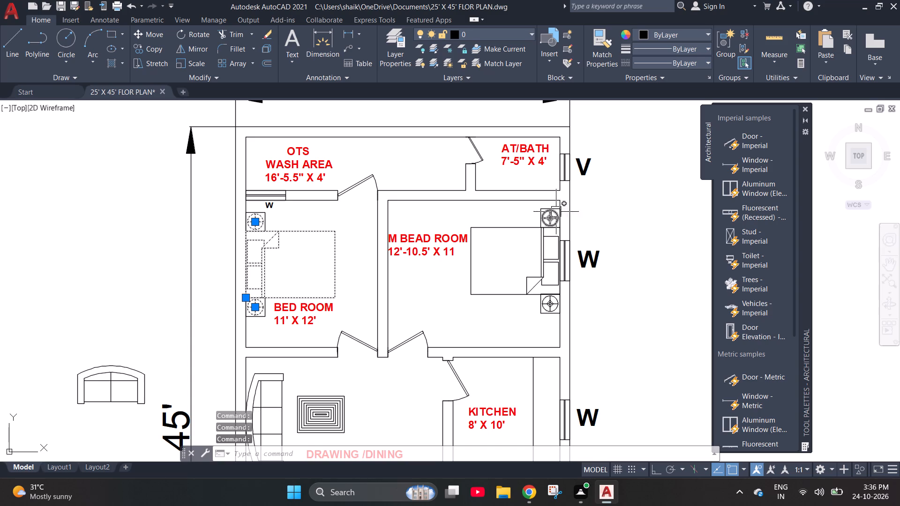
pyautogui.click(552, 215)
pyautogui.click(548, 257)
pyautogui.click(552, 317)
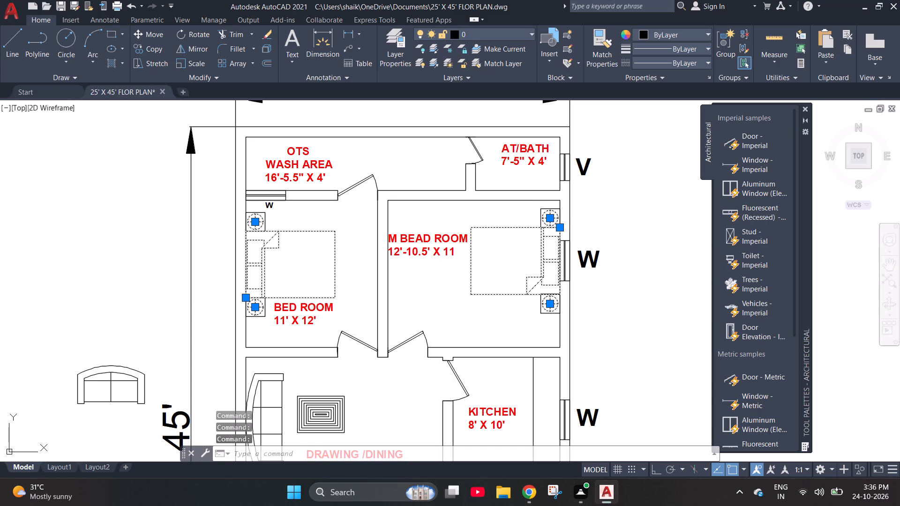
pyautogui.scroll(-2, 443, 188)
pyautogui.scroll(3, 371, 289)
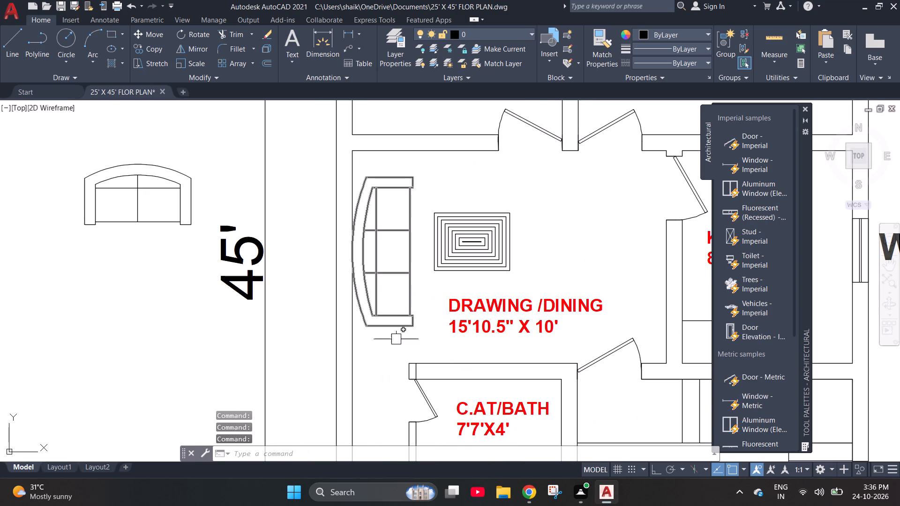
pyautogui.click(398, 346)
pyautogui.click(384, 313)
pyautogui.click(519, 283)
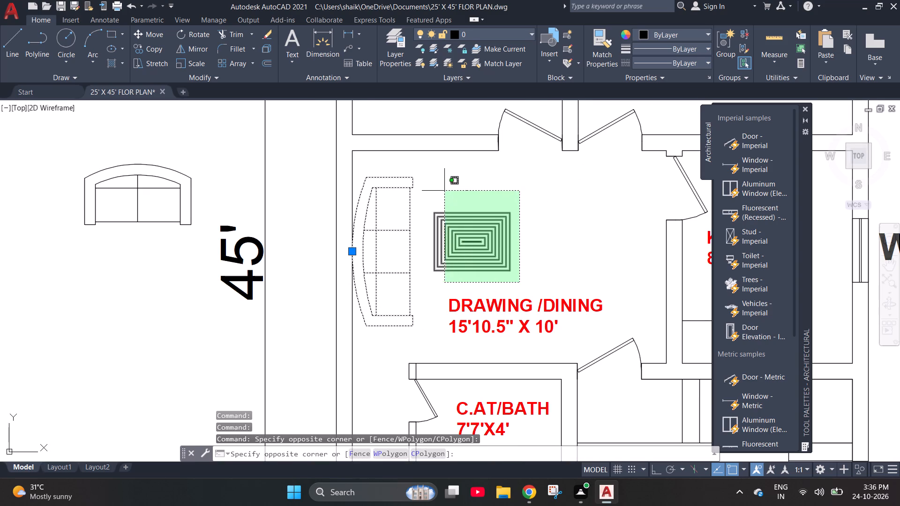
pyautogui.click(428, 186)
pyautogui.scroll(-2, 450, 181)
pyautogui.scroll(2, 435, 378)
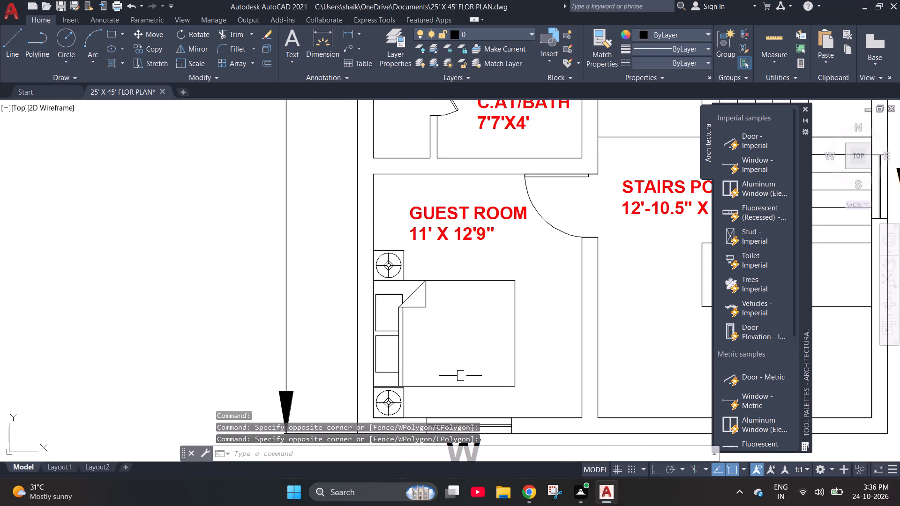
pyautogui.scroll(-1, 462, 300)
pyautogui.scroll(2, 424, 401)
pyautogui.click(611, 306)
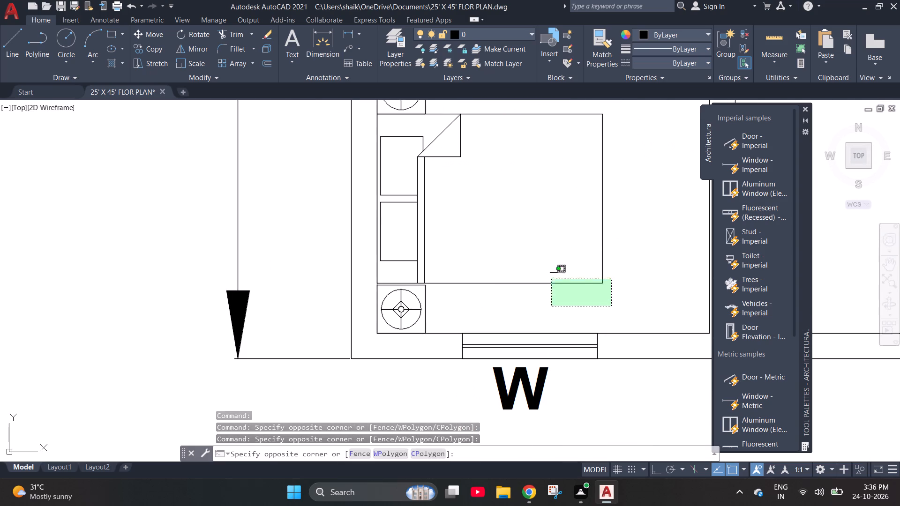
pyautogui.click(387, 108)
pyautogui.scroll(-1, 451, 260)
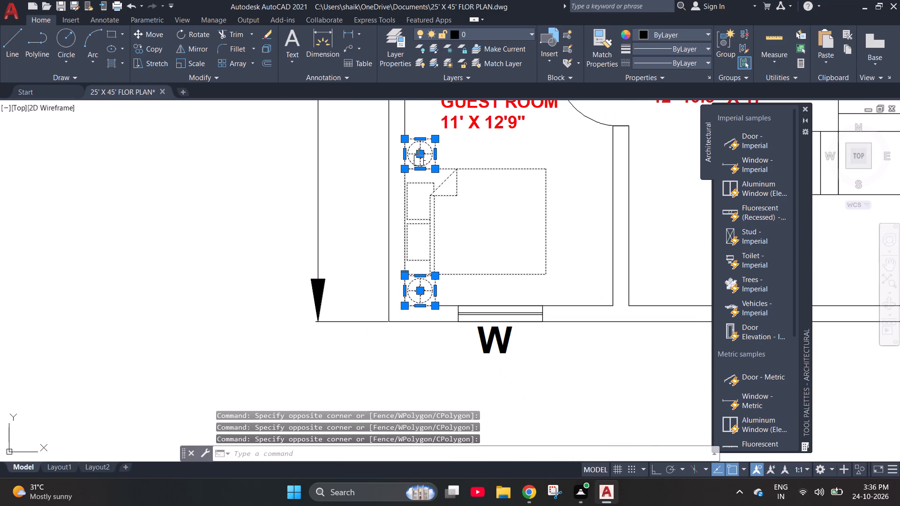
pyautogui.scroll(-1, 300, 191)
pyautogui.scroll(-1, 464, 191)
pyautogui.scroll(-1, 454, 246)
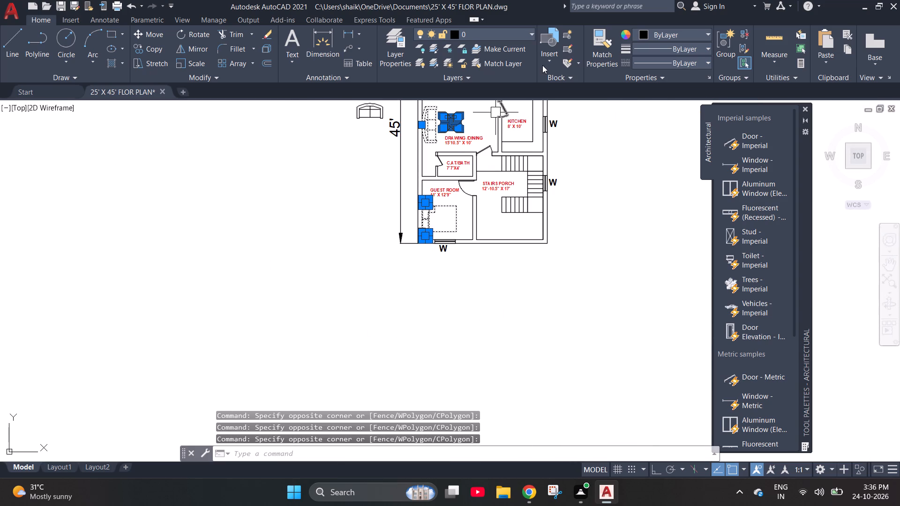
pyautogui.click(531, 33)
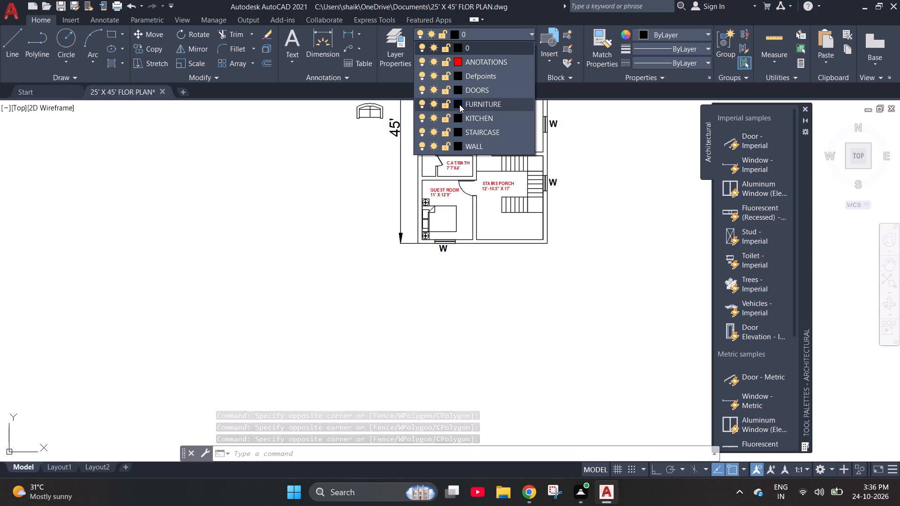
pyautogui.click(459, 104)
pyautogui.click(489, 206)
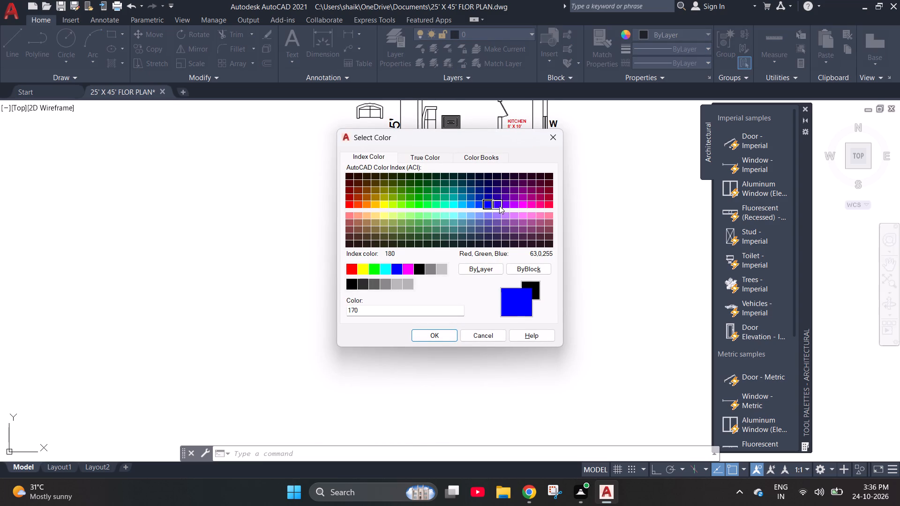
pyautogui.click(499, 205)
pyautogui.click(435, 340)
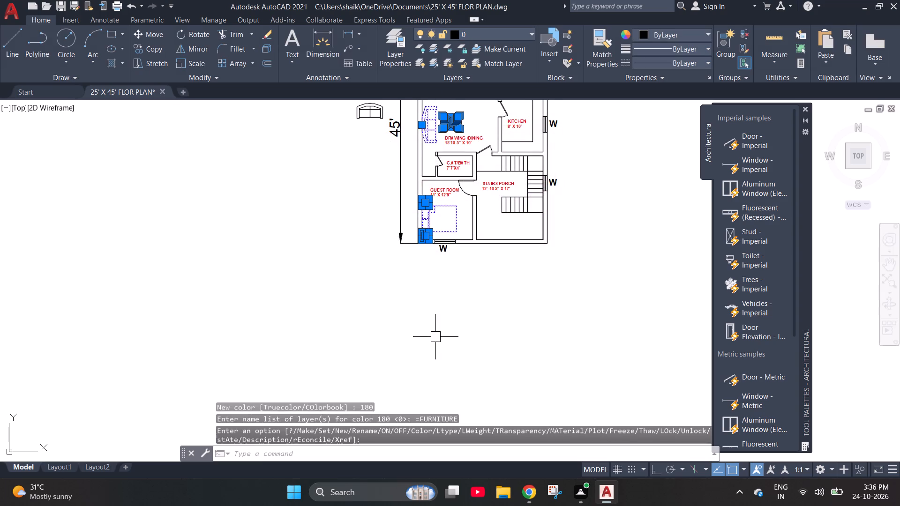
pyautogui.scroll(-1, 427, 342)
pyautogui.scroll(-1, 383, 350)
pyautogui.press('Escape')
# Assign the bedroom, master bedroom, kitchen, bathroom, wash area and drawing room doors to the DOORS layer with colour index 40.
pyautogui.scroll(2, 422, 245)
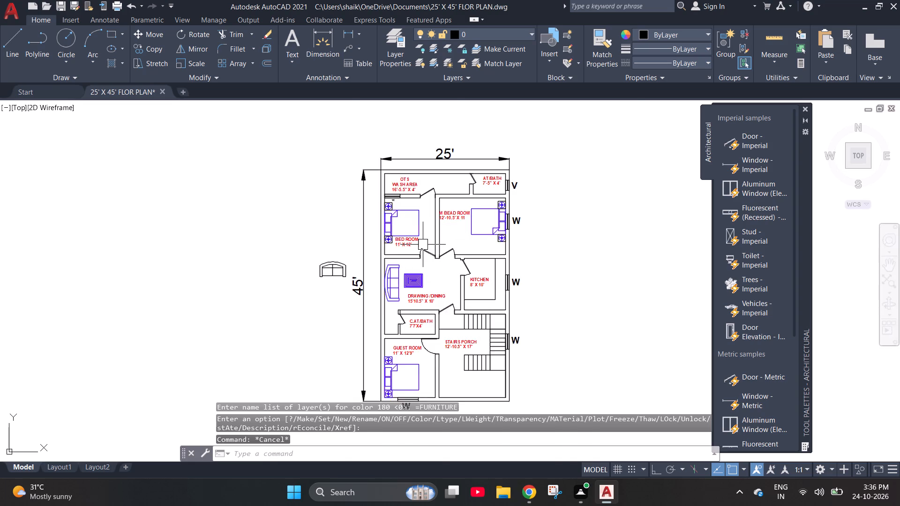
pyautogui.scroll(2, 423, 245)
pyautogui.click(419, 260)
pyautogui.click(490, 255)
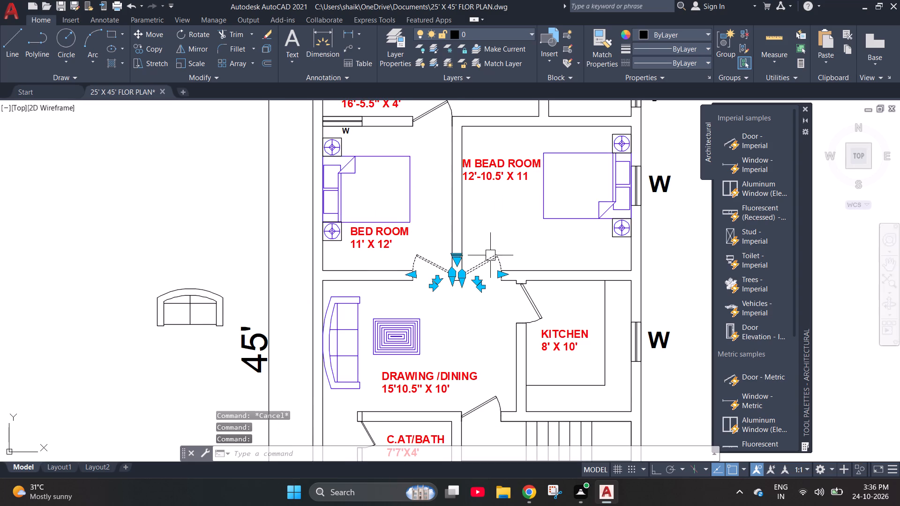
pyautogui.click(534, 302)
pyautogui.scroll(-2, 510, 313)
pyautogui.scroll(1, 487, 236)
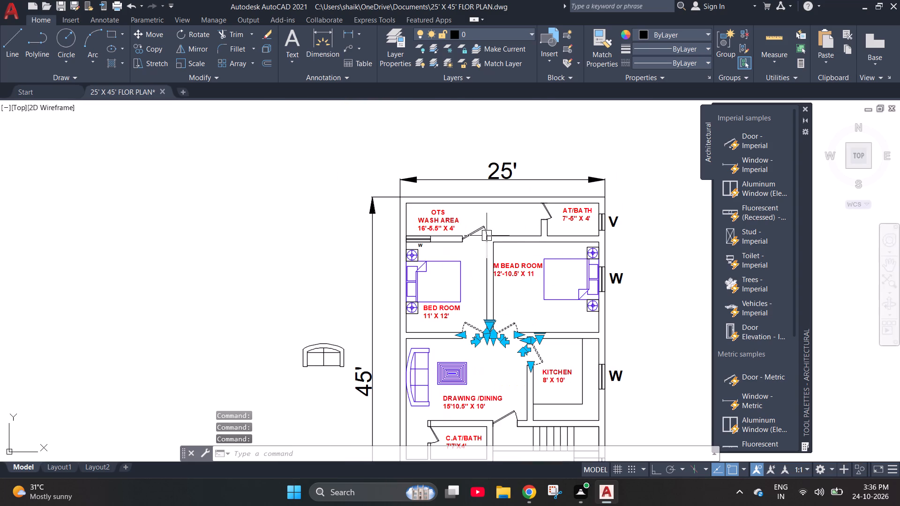
pyautogui.click(468, 234)
pyautogui.click(548, 211)
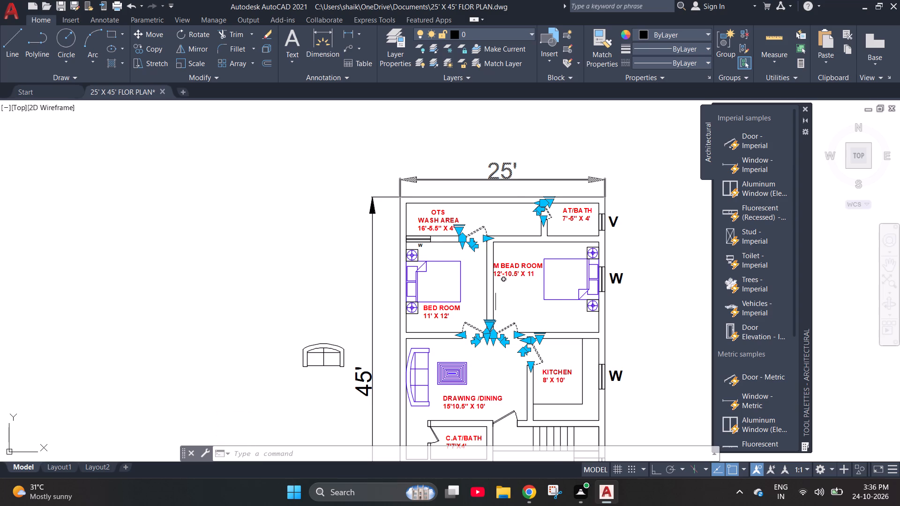
pyautogui.scroll(-1, 480, 340)
pyautogui.scroll(3, 460, 413)
pyautogui.click(420, 366)
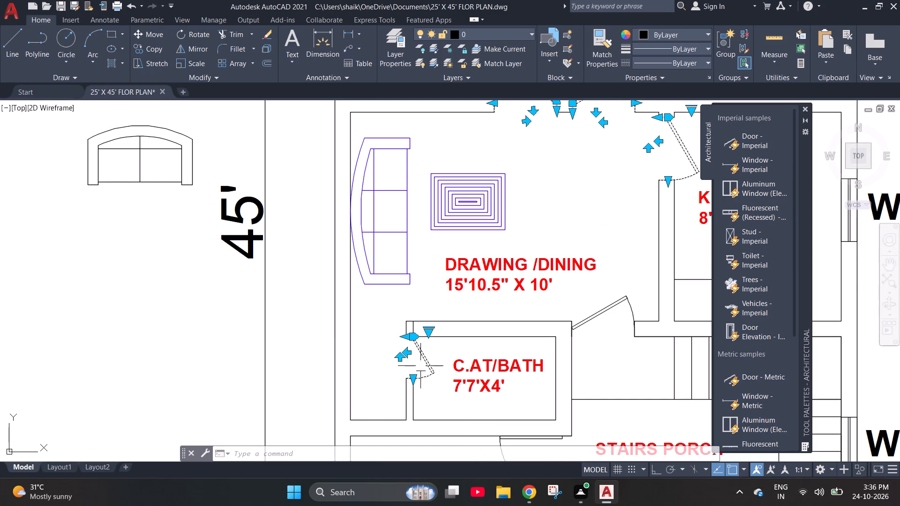
pyautogui.click(588, 316)
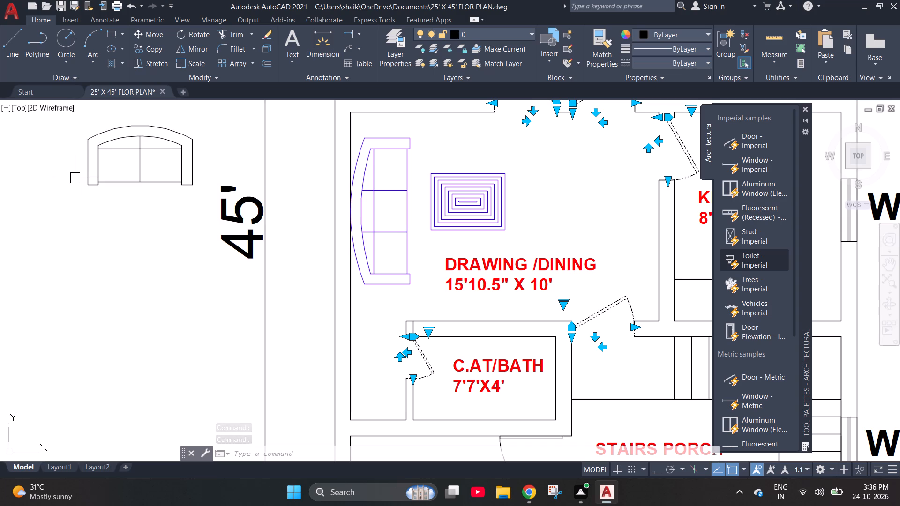
pyautogui.scroll(-3, 75, 178)
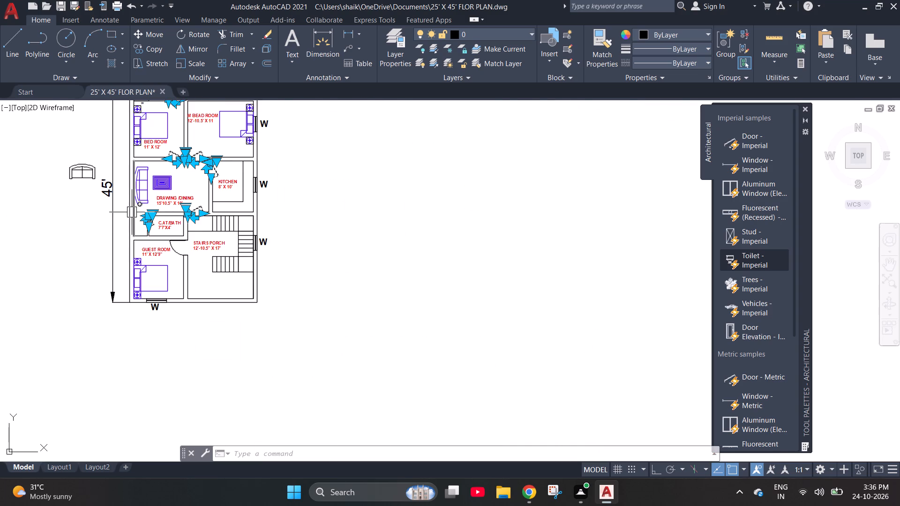
pyautogui.scroll(3, 132, 212)
pyautogui.click(290, 357)
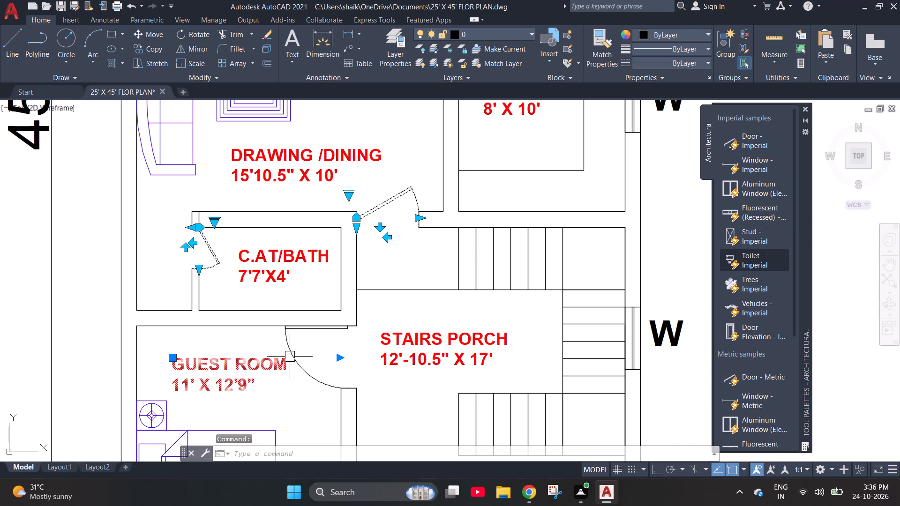
pyautogui.scroll(-3, 290, 357)
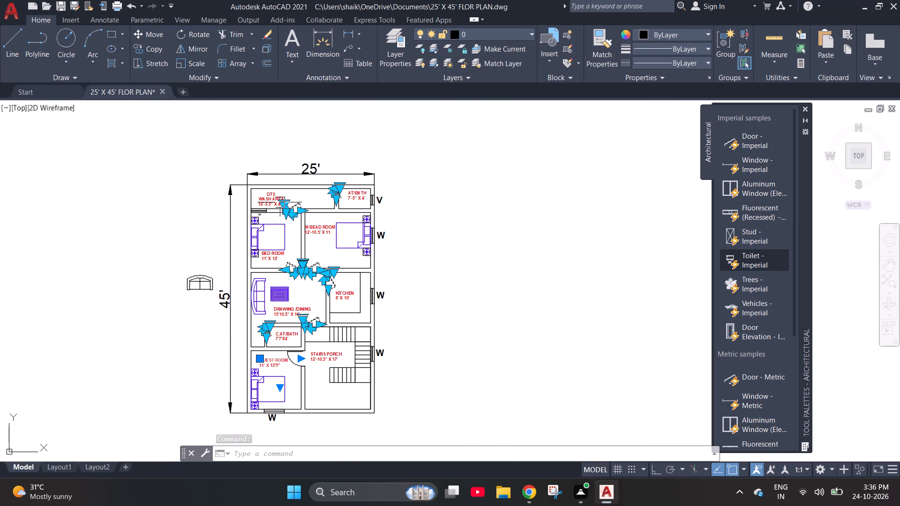
pyautogui.click(529, 33)
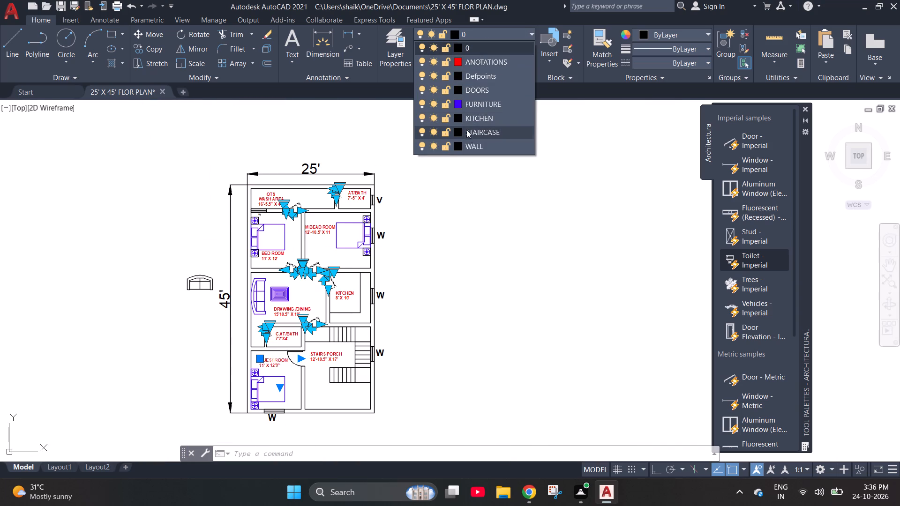
pyautogui.click(458, 87)
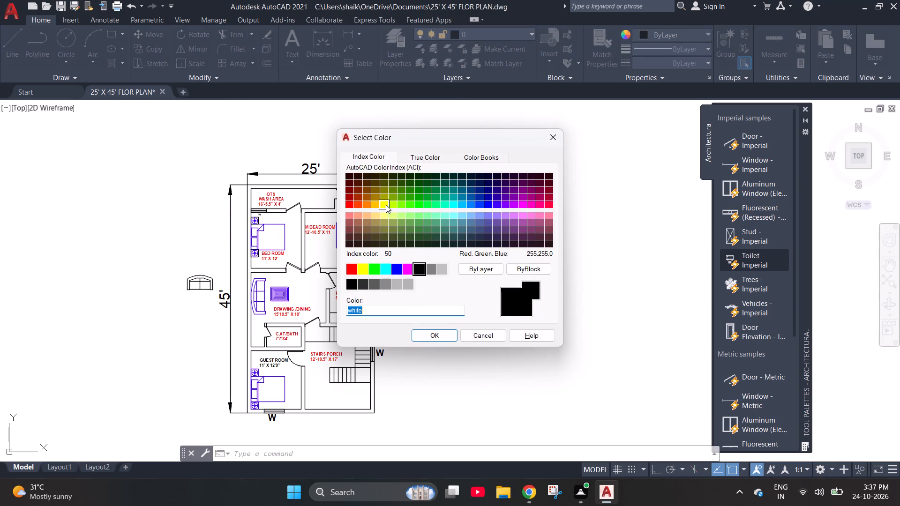
pyautogui.click(387, 205)
pyautogui.click(371, 208)
pyautogui.click(426, 336)
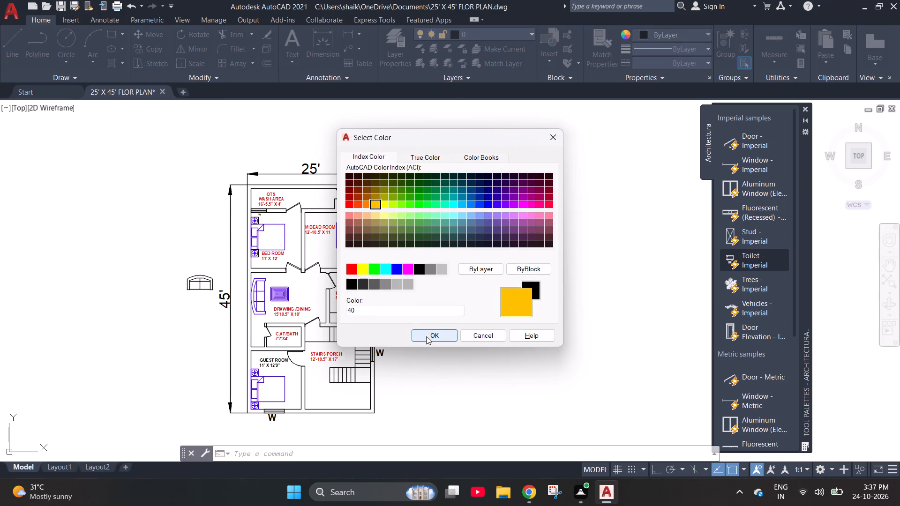
pyautogui.press('Escape')
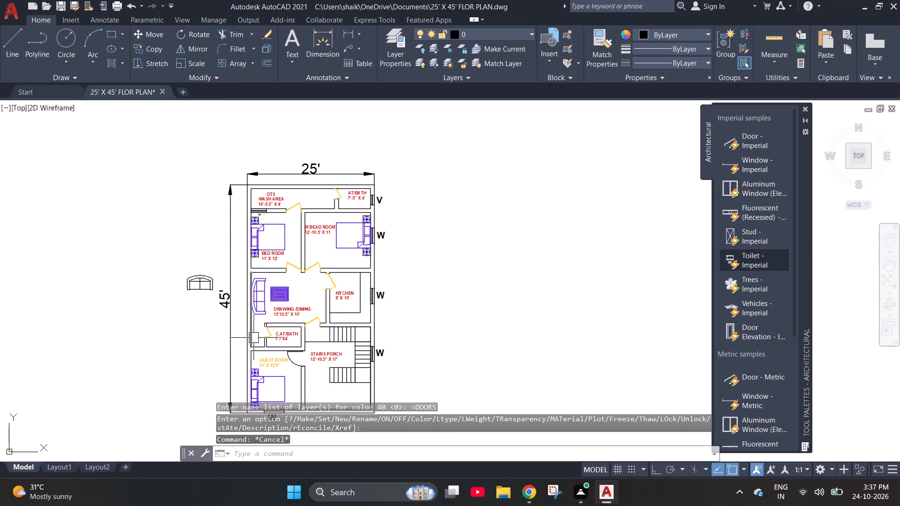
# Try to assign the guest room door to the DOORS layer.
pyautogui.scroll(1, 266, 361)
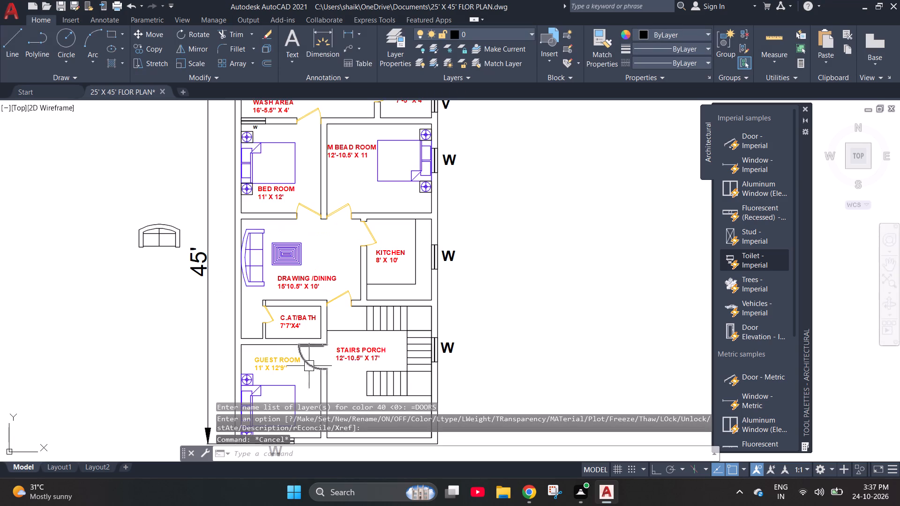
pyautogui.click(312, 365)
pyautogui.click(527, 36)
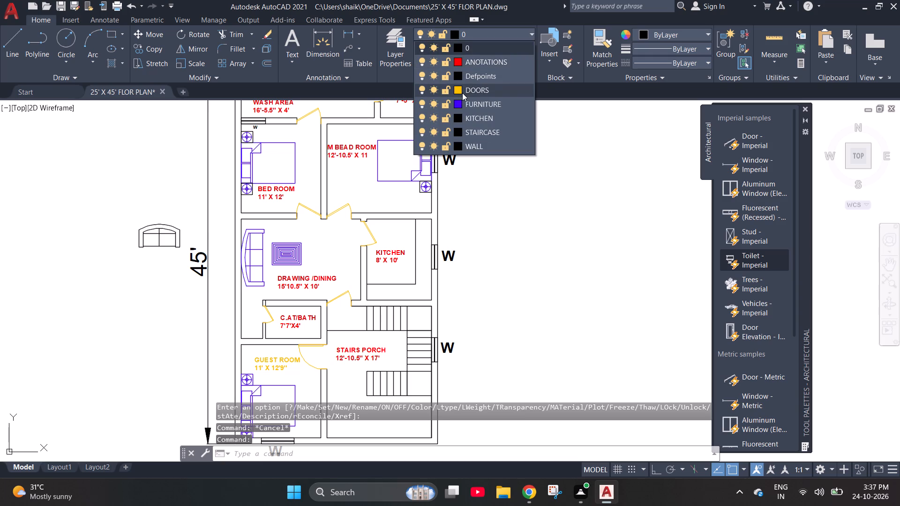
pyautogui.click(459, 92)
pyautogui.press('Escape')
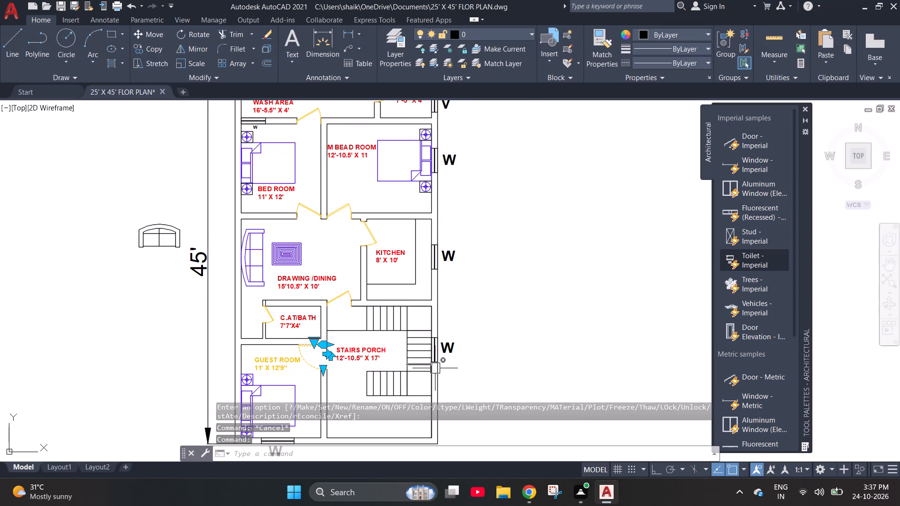
# Assign the two kitchen counter lines to the KITCHEN layer and set the layer's colour to index 130.
pyautogui.scroll(-1, 435, 369)
pyautogui.scroll(2, 368, 311)
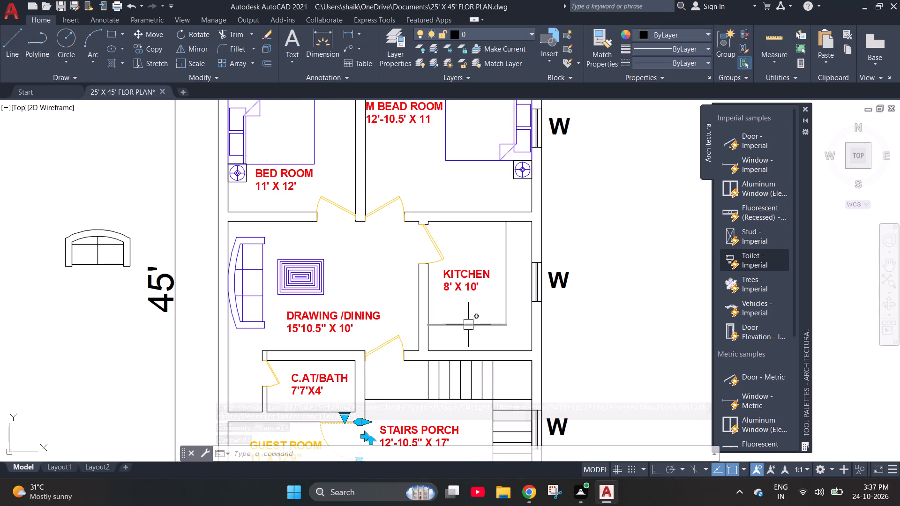
pyautogui.click(468, 326)
pyautogui.click(509, 304)
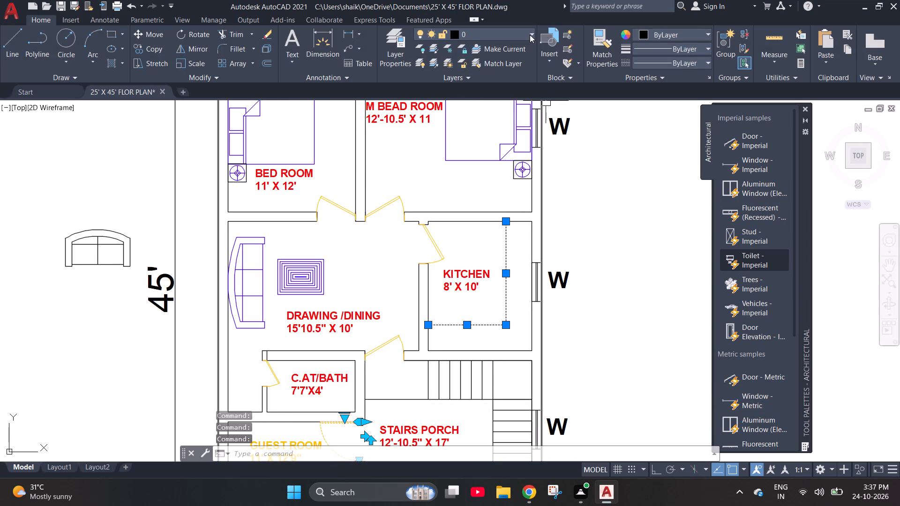
pyautogui.click(529, 35)
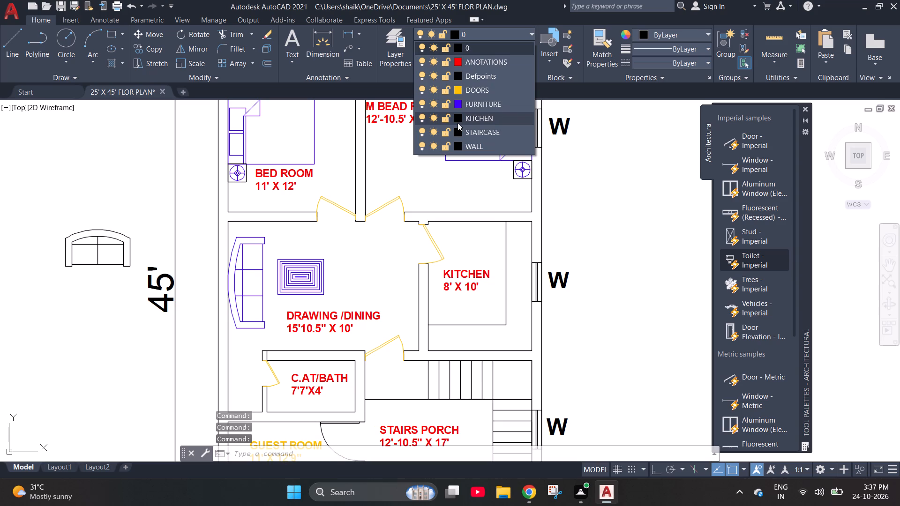
pyautogui.click(458, 120)
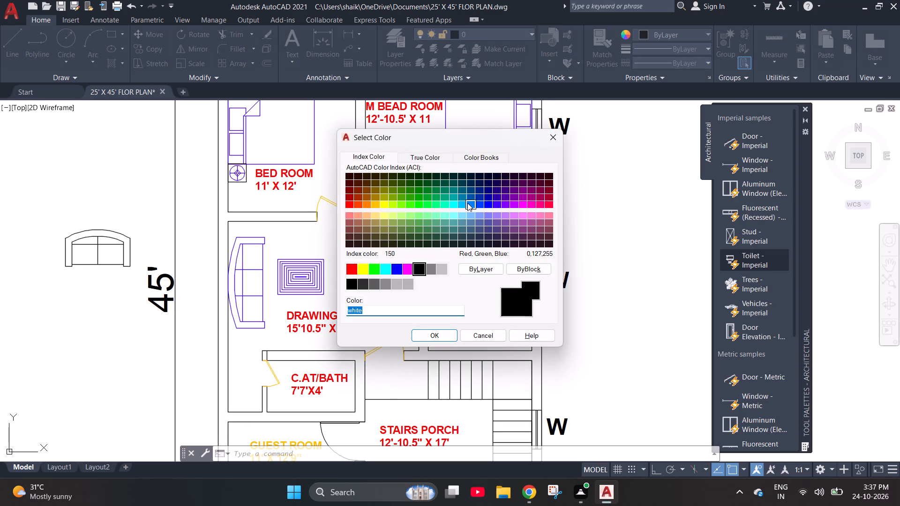
pyautogui.click(456, 203)
pyautogui.click(430, 330)
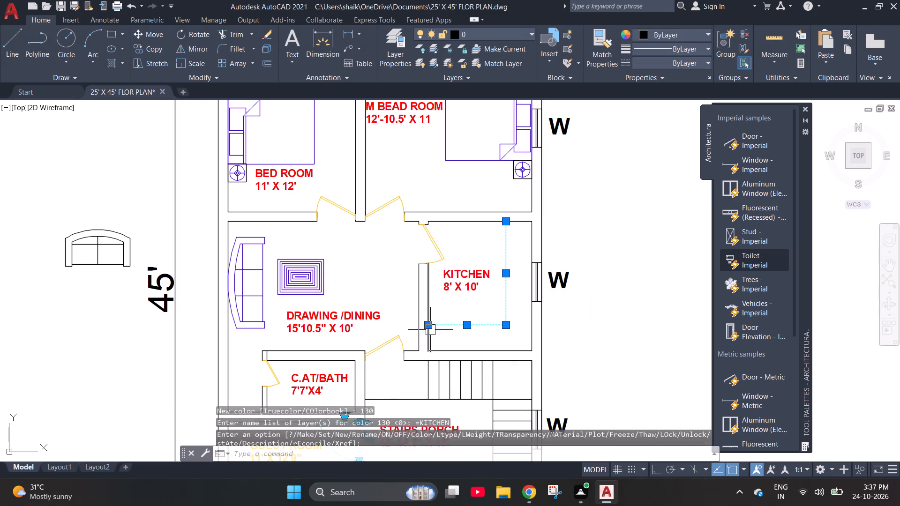
pyautogui.press('Escape')
# Assign the square frames of the four bedside tables in the bedroom and master bedroom to the FURNITURE layer.
pyautogui.scroll(-2, 524, 310)
pyautogui.scroll(2, 497, 196)
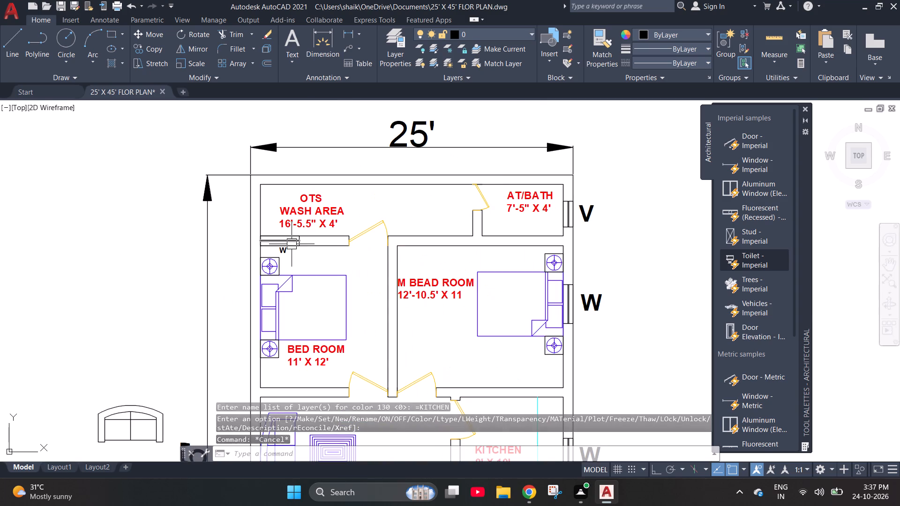
pyautogui.scroll(2, 292, 244)
pyautogui.scroll(-1, 297, 243)
pyautogui.scroll(-2, 362, 237)
pyautogui.scroll(1, 323, 246)
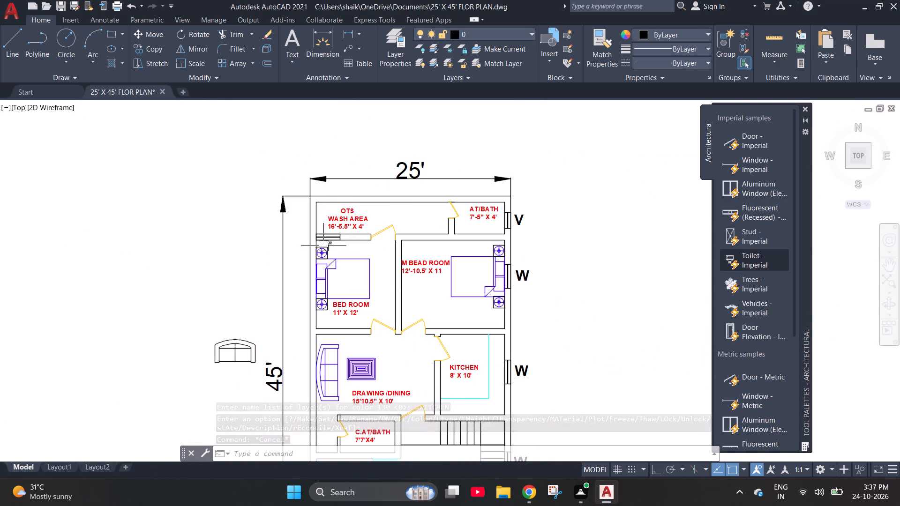
pyautogui.scroll(5, 323, 246)
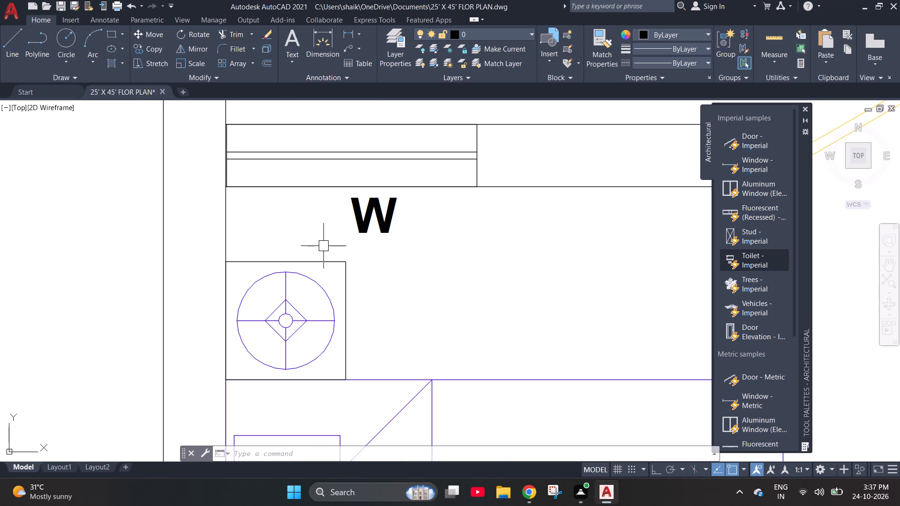
pyautogui.press('Escape')
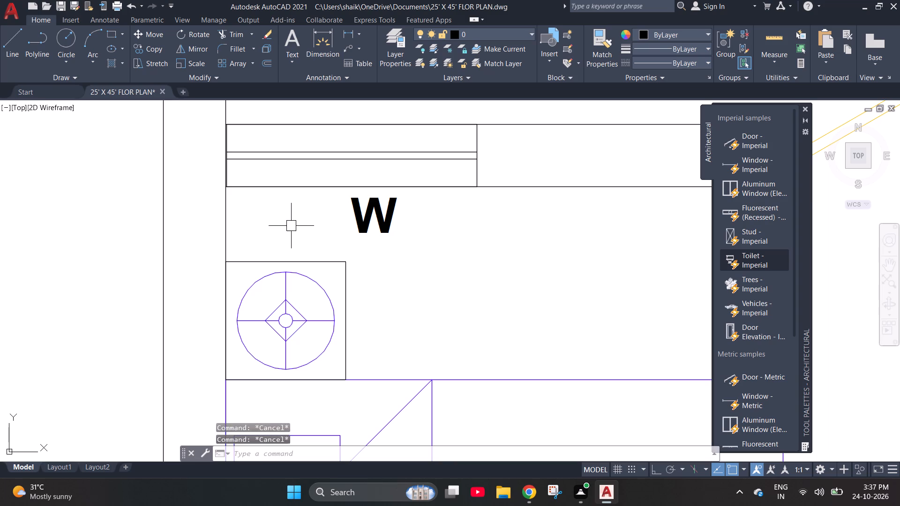
pyautogui.scroll(-2, 291, 226)
pyautogui.scroll(2, 315, 233)
pyautogui.click(304, 272)
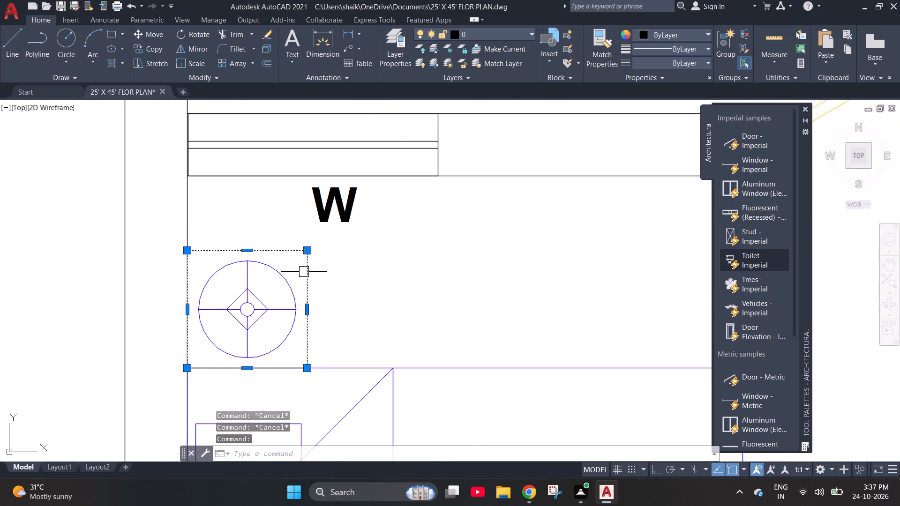
pyautogui.scroll(-2, 304, 272)
pyautogui.scroll(-1, 258, 281)
pyautogui.scroll(-1, 365, 270)
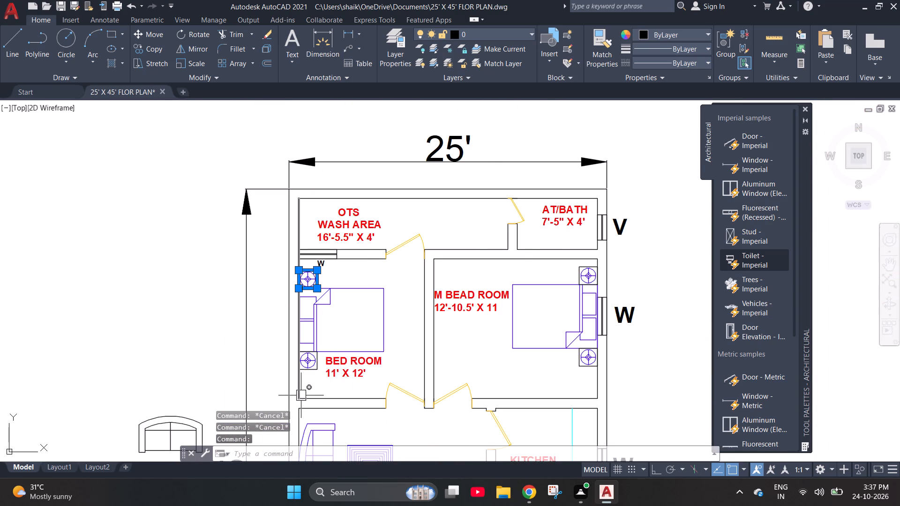
pyautogui.scroll(4, 302, 394)
pyautogui.click(369, 230)
pyautogui.click(360, 235)
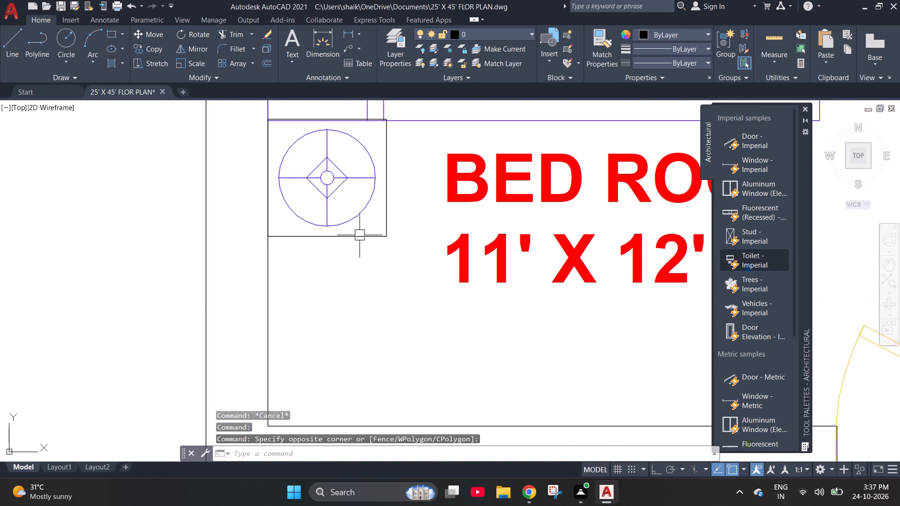
pyautogui.click(360, 235)
pyautogui.click(355, 236)
pyautogui.click(352, 240)
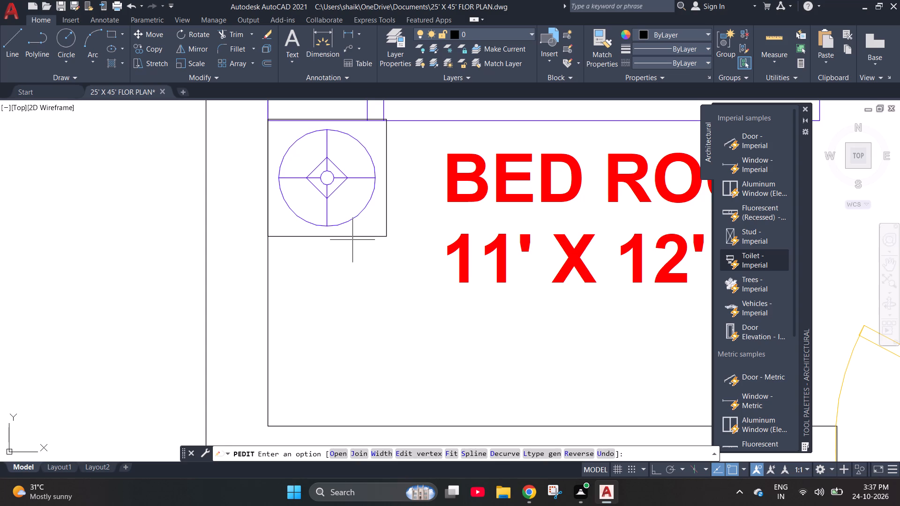
pyautogui.press('Escape')
pyautogui.click(359, 240)
pyautogui.scroll(-3, 371, 398)
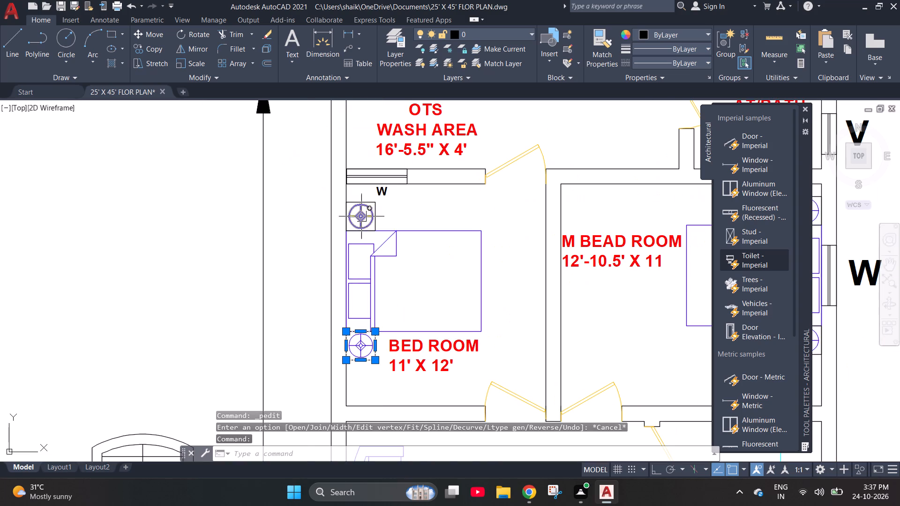
pyautogui.scroll(3, 375, 201)
pyautogui.click(364, 206)
pyautogui.scroll(-4, 270, 223)
pyautogui.scroll(3, 546, 212)
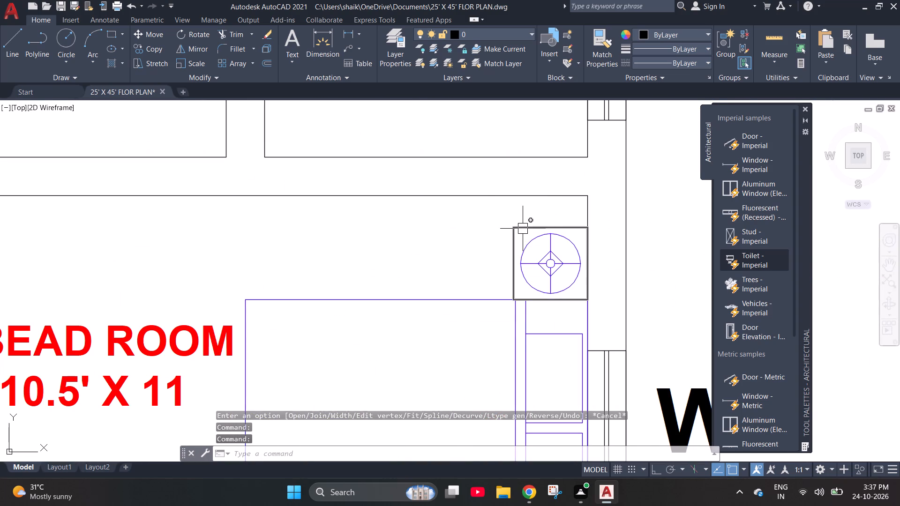
pyautogui.click(523, 229)
pyautogui.scroll(-2, 315, 166)
pyautogui.scroll(3, 390, 360)
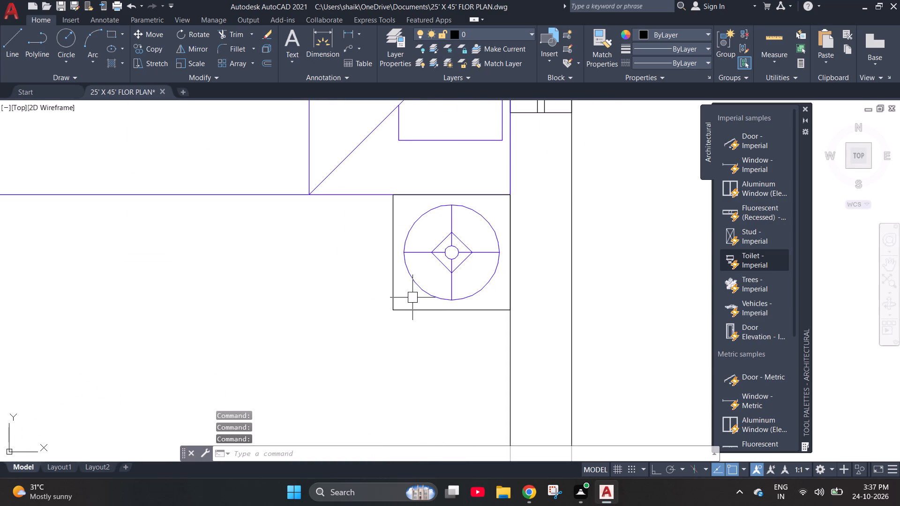
pyautogui.click(404, 310)
pyautogui.scroll(-4, 414, 240)
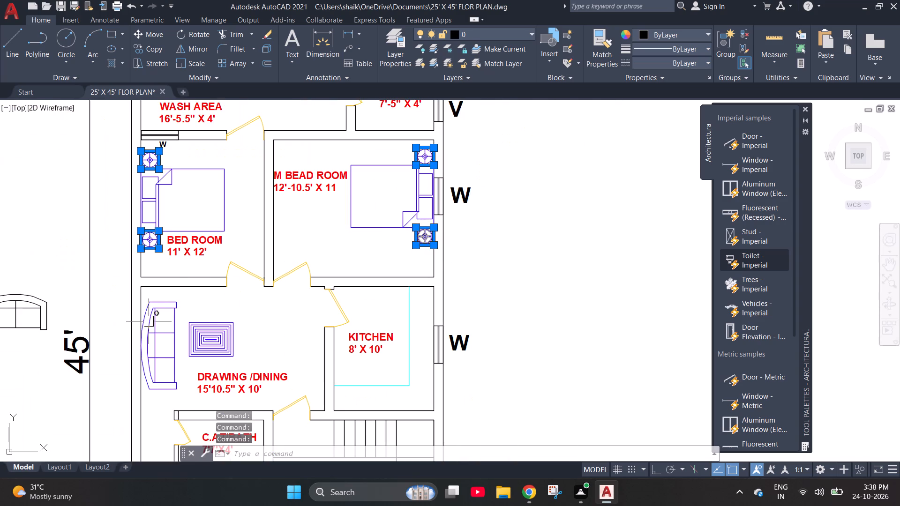
pyautogui.scroll(-2, 243, 301)
pyautogui.scroll(3, 185, 418)
pyautogui.scroll(3, 216, 377)
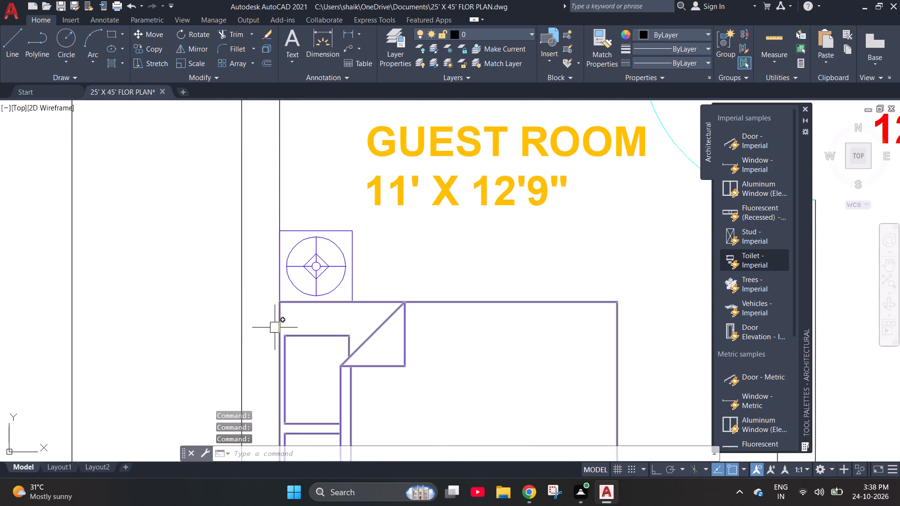
pyautogui.scroll(-4, 273, 327)
pyautogui.click(530, 32)
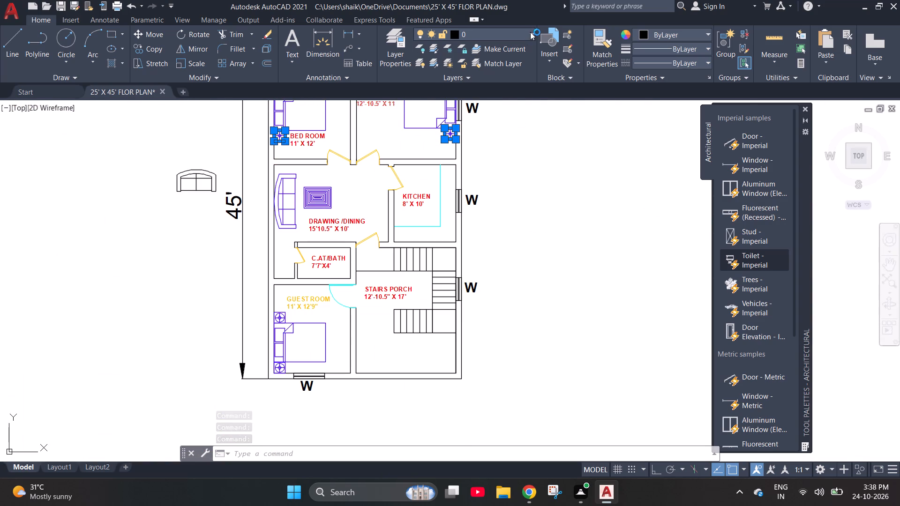
pyautogui.click(458, 104)
pyautogui.press('Escape')
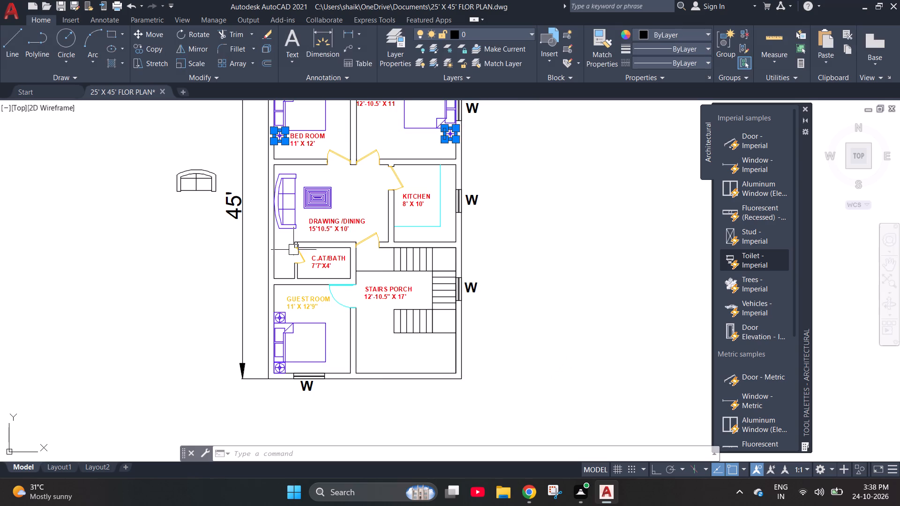
pyautogui.scroll(-1, 318, 276)
pyautogui.press('Escape')
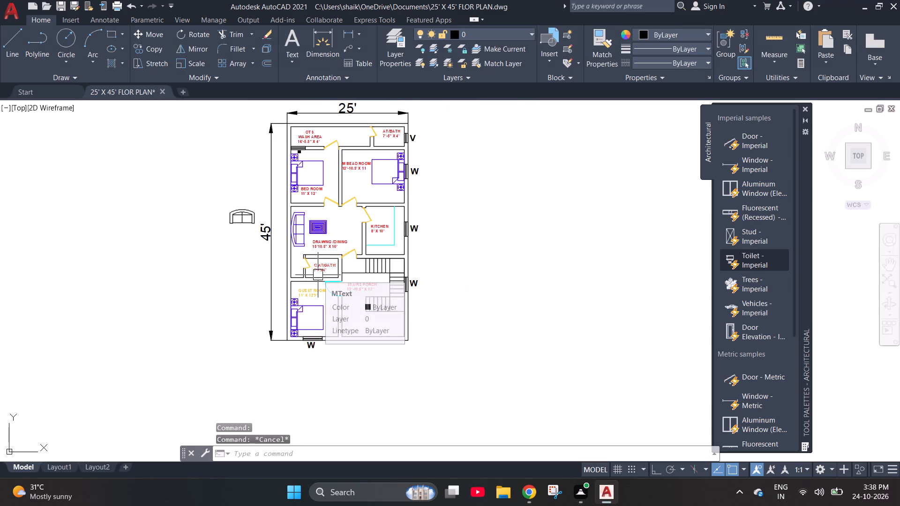
# Assign the lines of the three stair flights in the stairs porch to the STAIRCASE layer and set the layer's colour to index 74.
pyautogui.scroll(3, 359, 289)
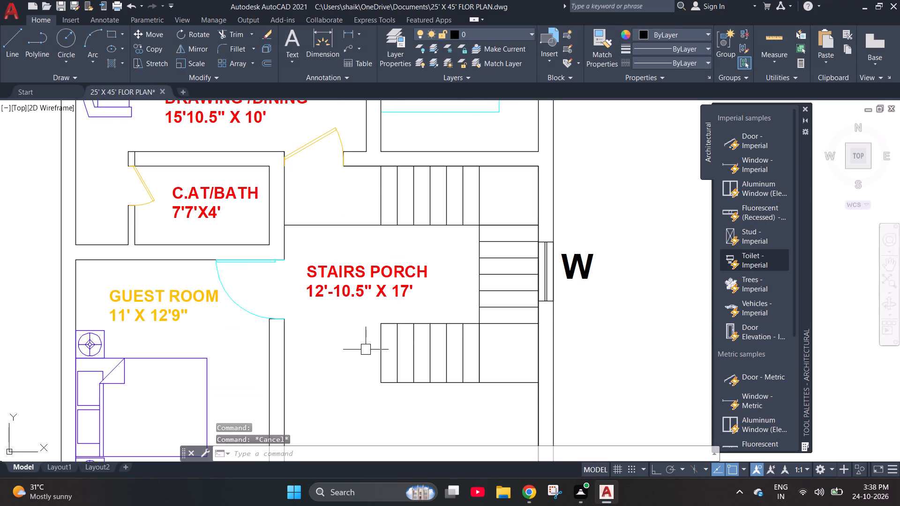
pyautogui.click(366, 350)
pyautogui.click(507, 359)
pyautogui.moveTo(501, 364); pyautogui.dragTo(495, 364)
pyautogui.click(350, 362)
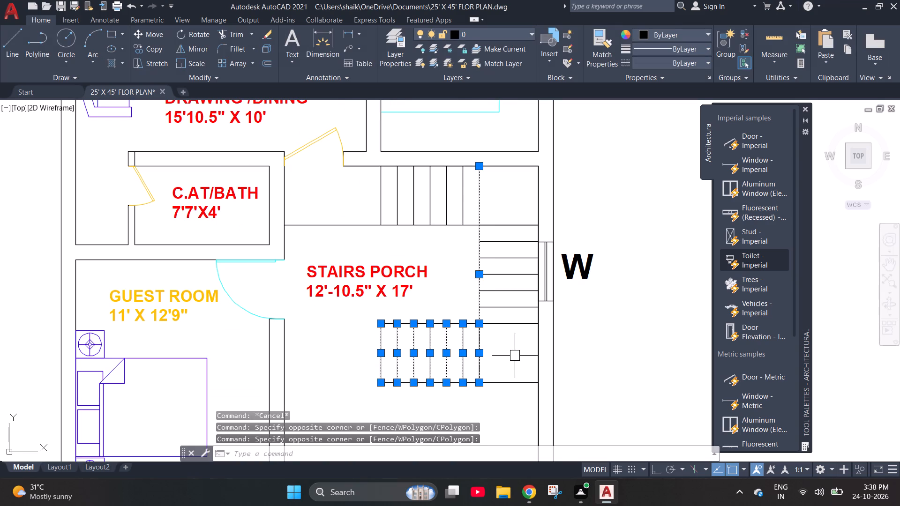
pyautogui.click(516, 355)
pyautogui.click(500, 200)
pyautogui.click(368, 184)
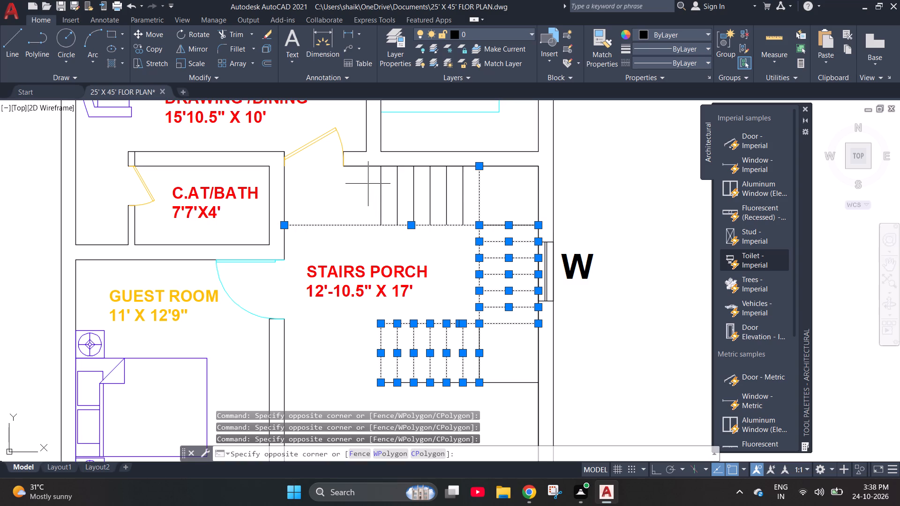
pyautogui.click(502, 214)
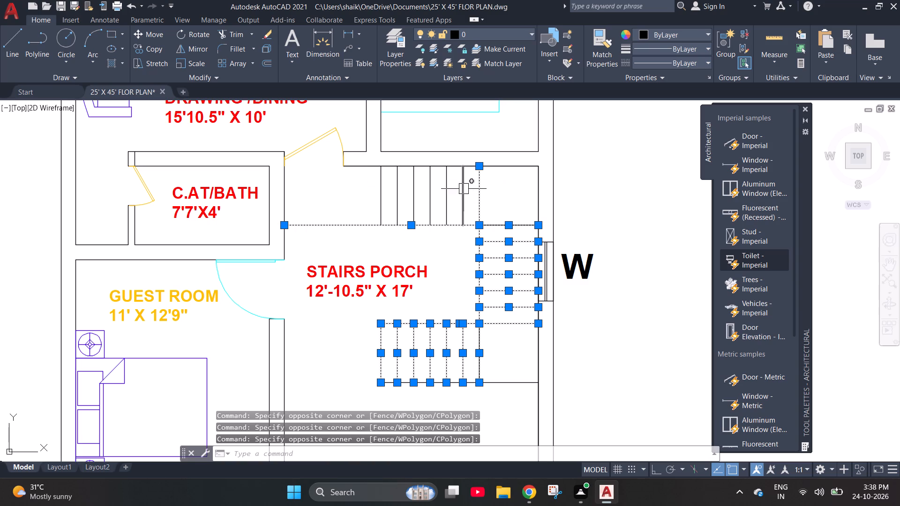
pyautogui.click(468, 187)
pyautogui.click(287, 187)
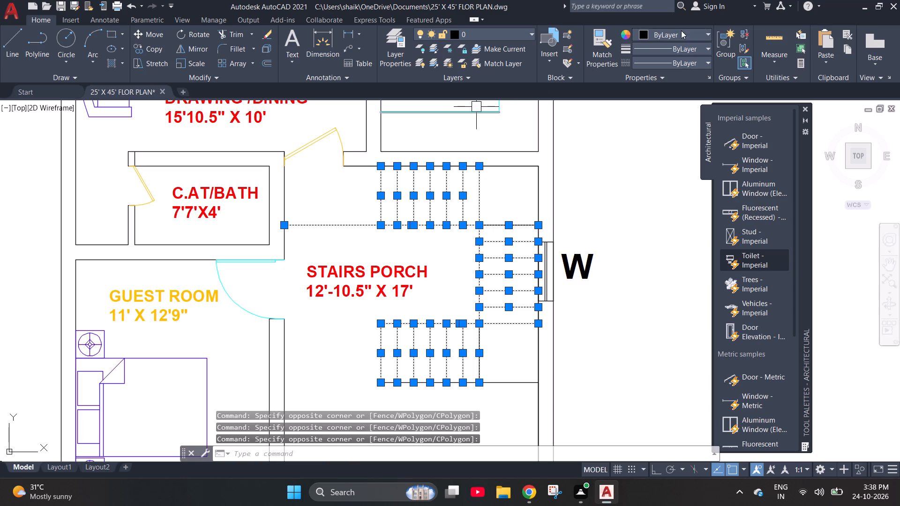
pyautogui.click(526, 32)
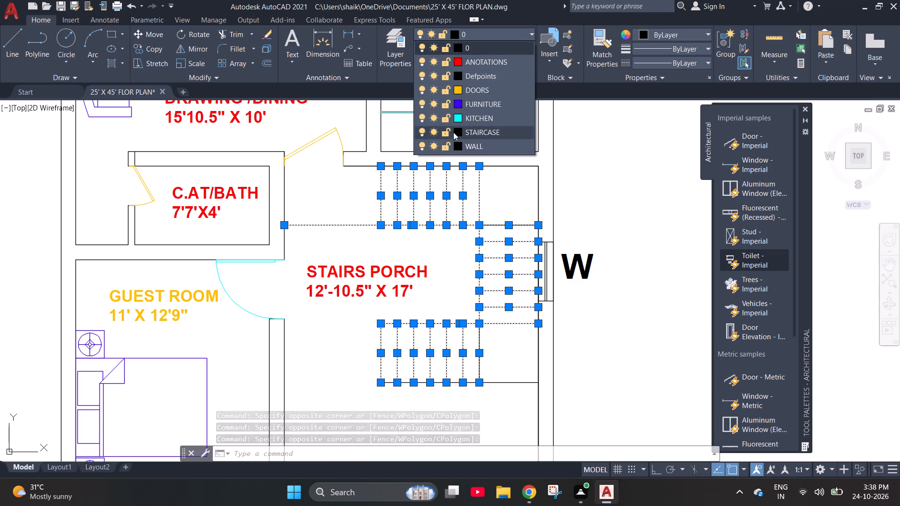
pyautogui.click(455, 132)
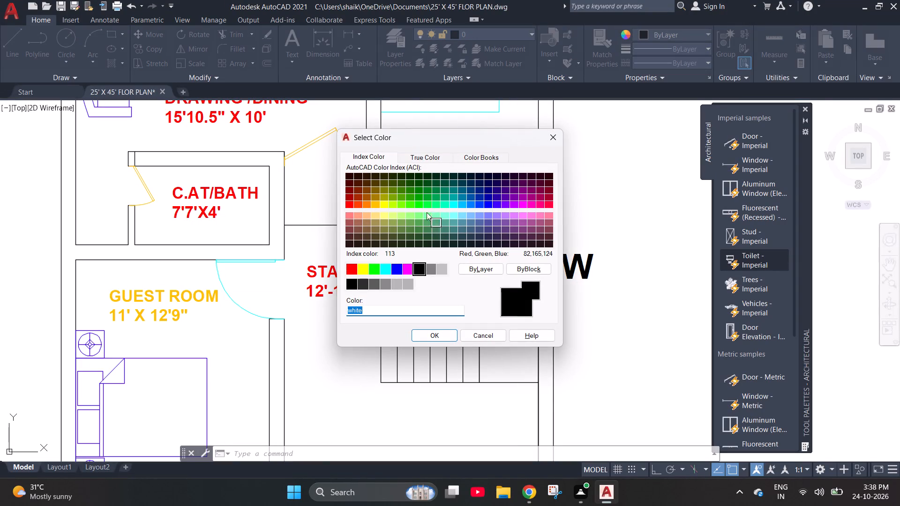
pyautogui.click(423, 207)
pyautogui.click(408, 209)
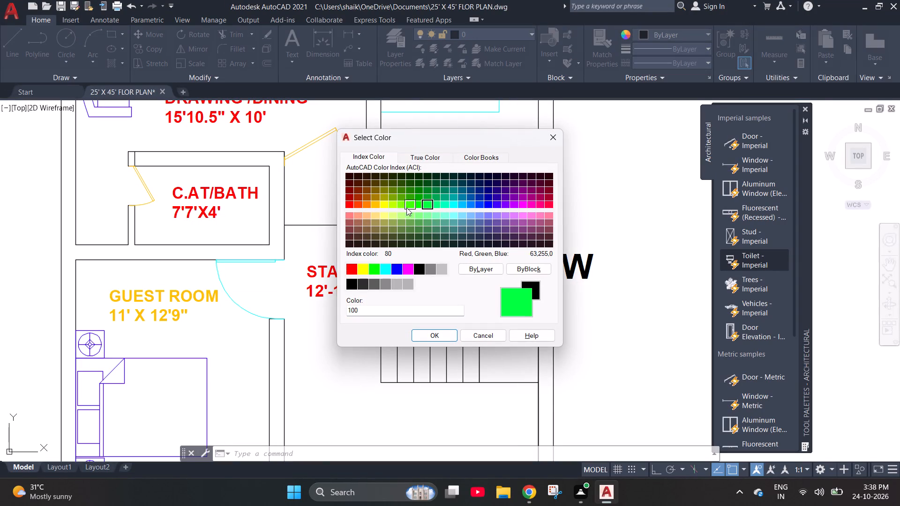
pyautogui.click(394, 202)
pyautogui.click(398, 192)
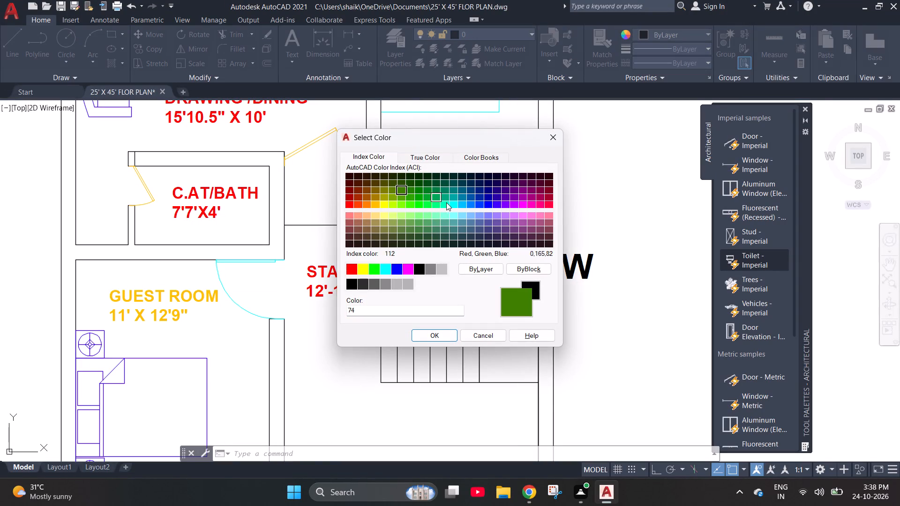
pyautogui.click(439, 336)
pyautogui.press('Escape')
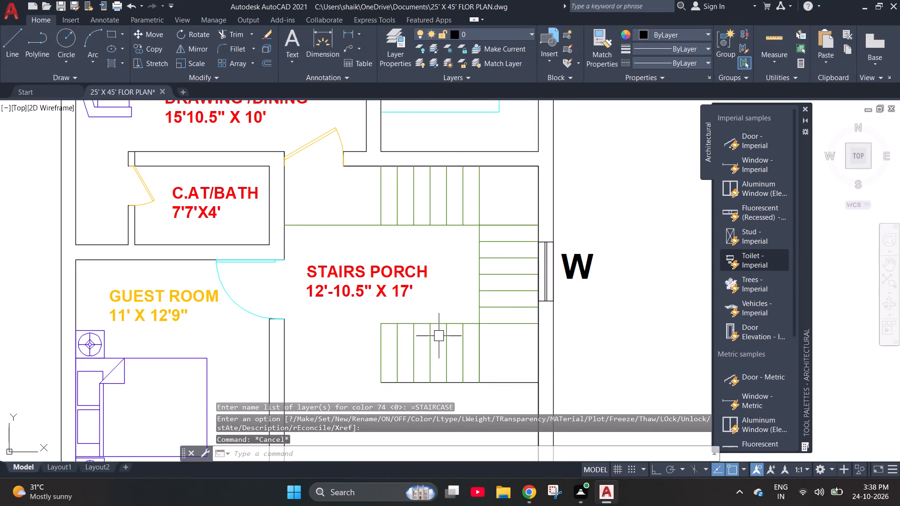
# Switch the tool palettes from the Architectural set to All Palettes.
pyautogui.scroll(-2, 439, 336)
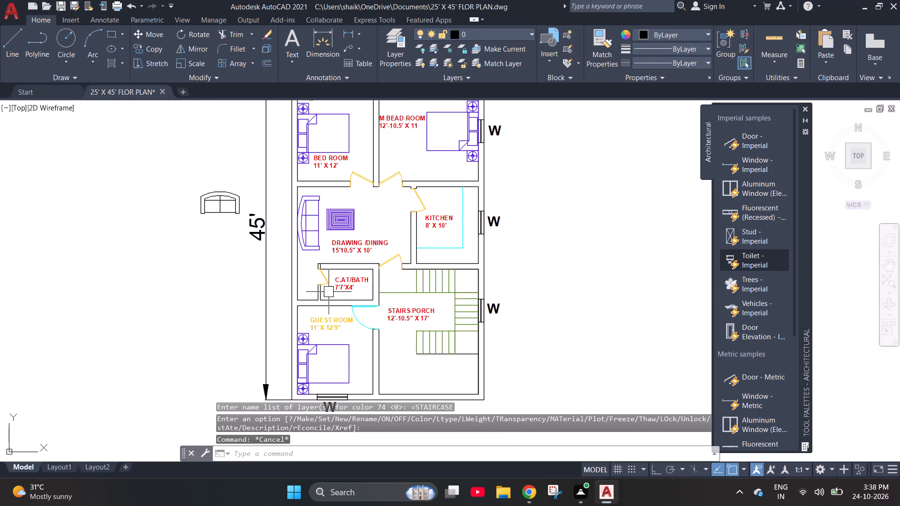
pyautogui.scroll(-1, 362, 293)
pyautogui.scroll(3, 413, 141)
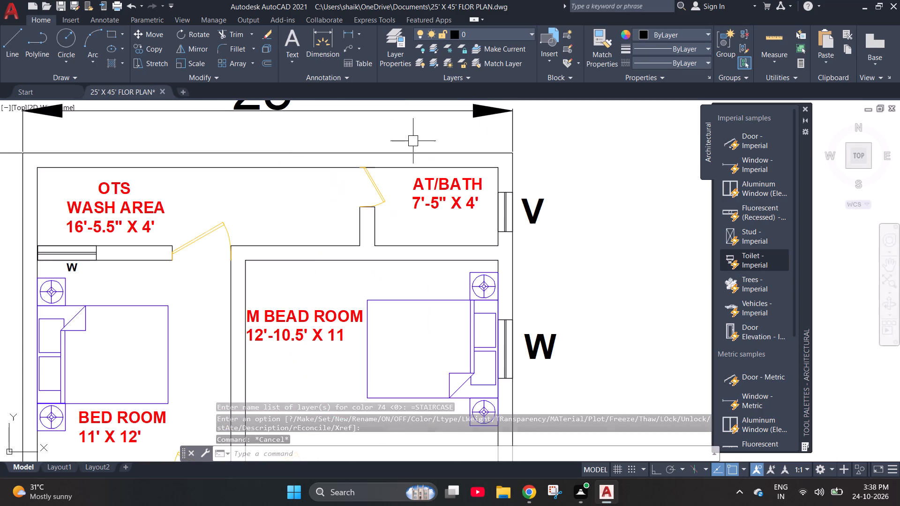
pyautogui.scroll(3, 498, 196)
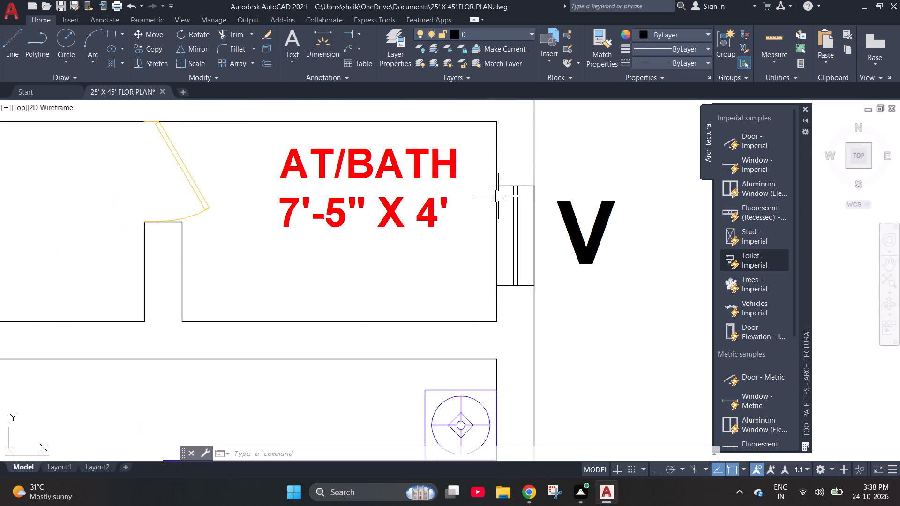
pyautogui.scroll(-3, 765, 262)
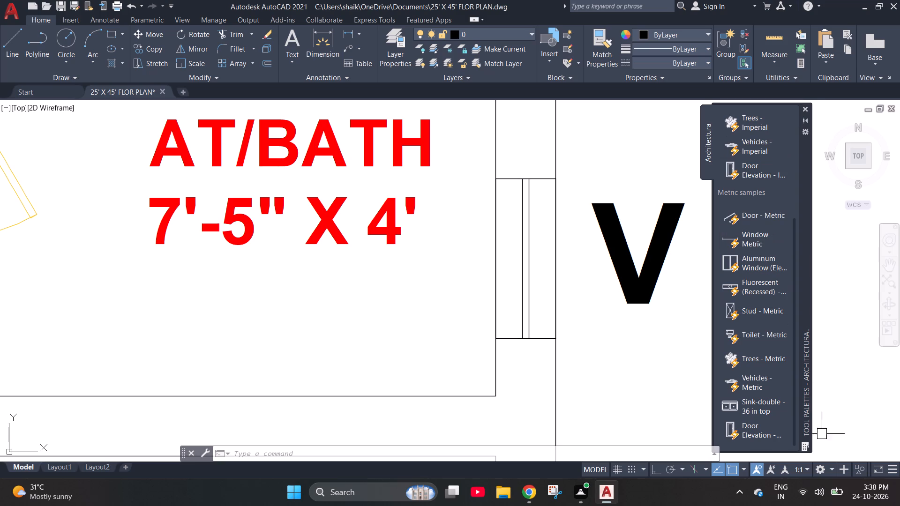
pyautogui.click(803, 131)
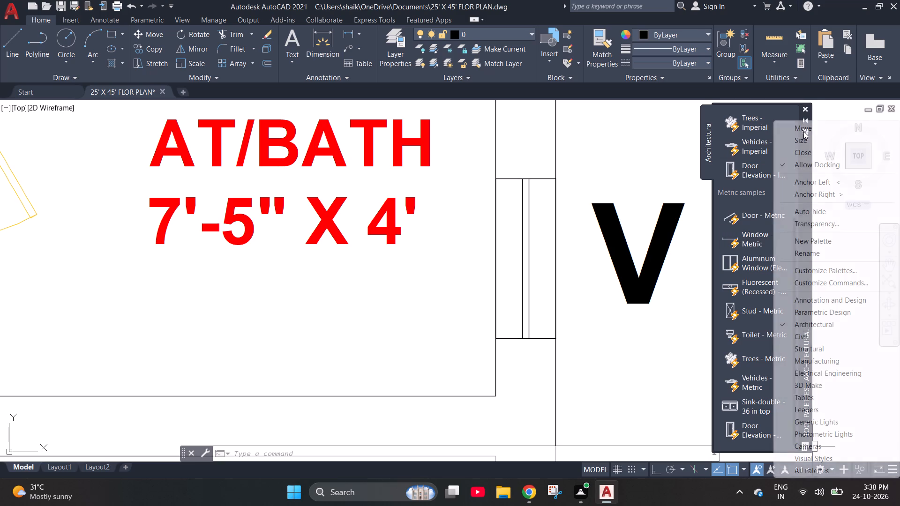
pyautogui.click(808, 474)
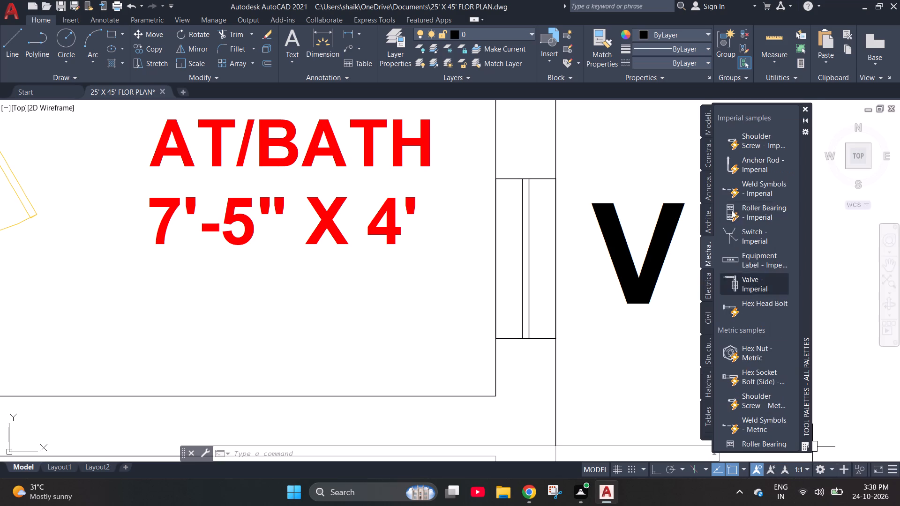
# Fill both outer bands of the AT/BATH ventilator marked V with the blue Curved gradient sample from the hatches and fills.
pyautogui.scroll(-2, 724, 358)
pyautogui.click(710, 381)
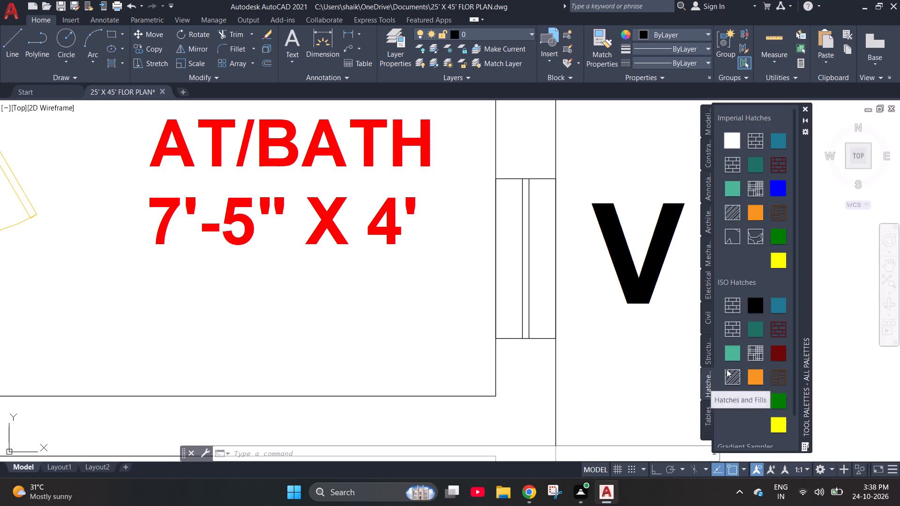
pyautogui.scroll(-2, 750, 327)
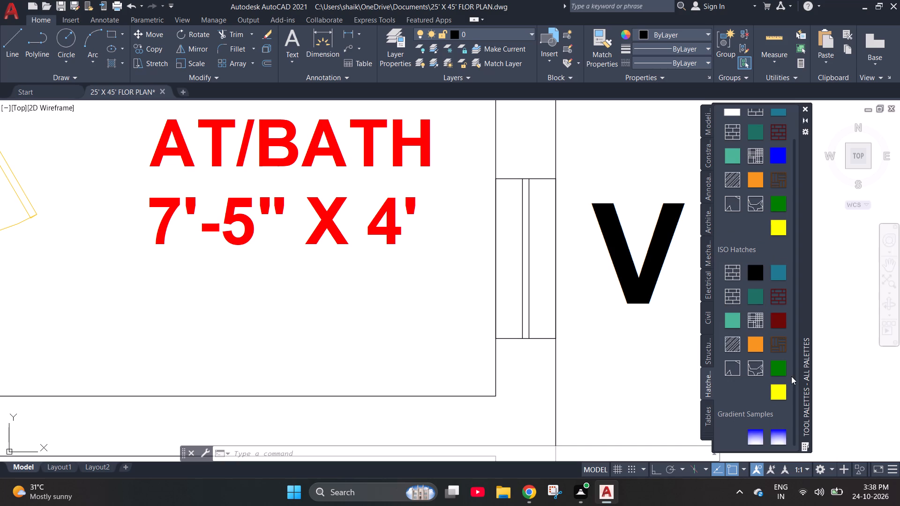
pyautogui.scroll(-2, 791, 376)
pyautogui.click(755, 439)
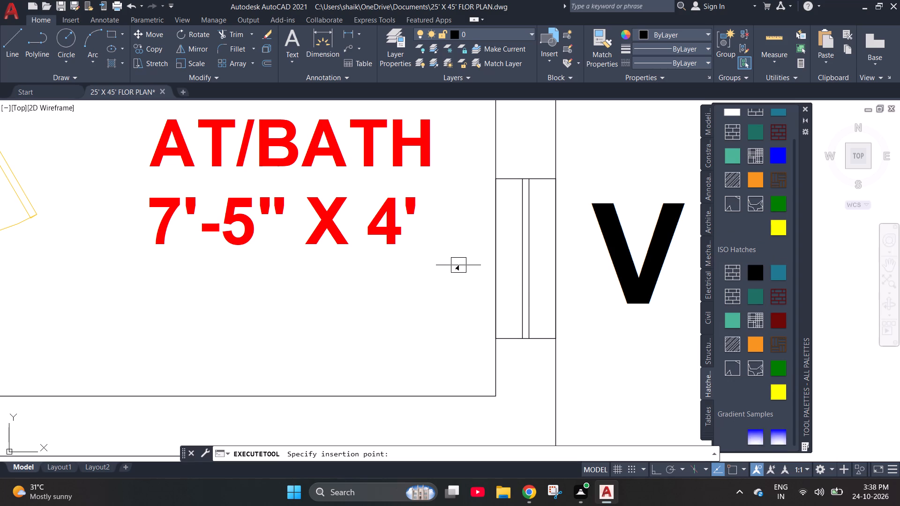
pyautogui.click(516, 245)
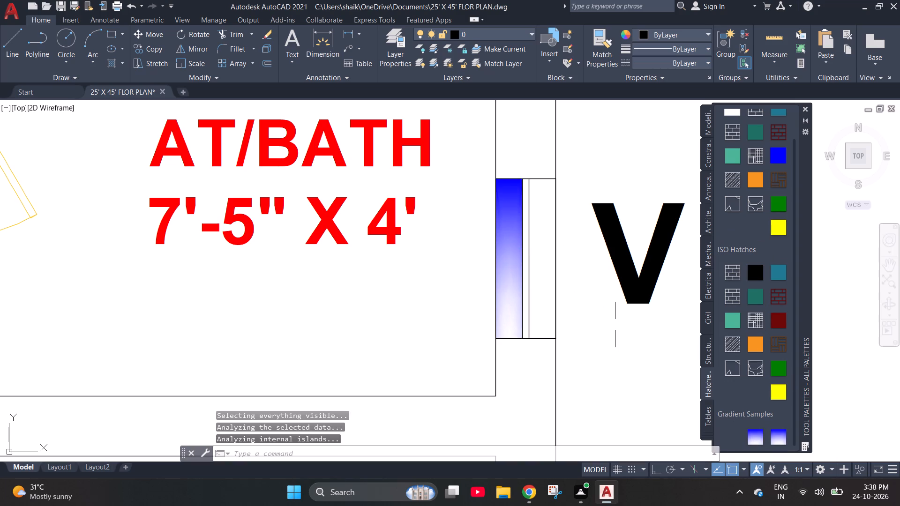
pyautogui.click(756, 437)
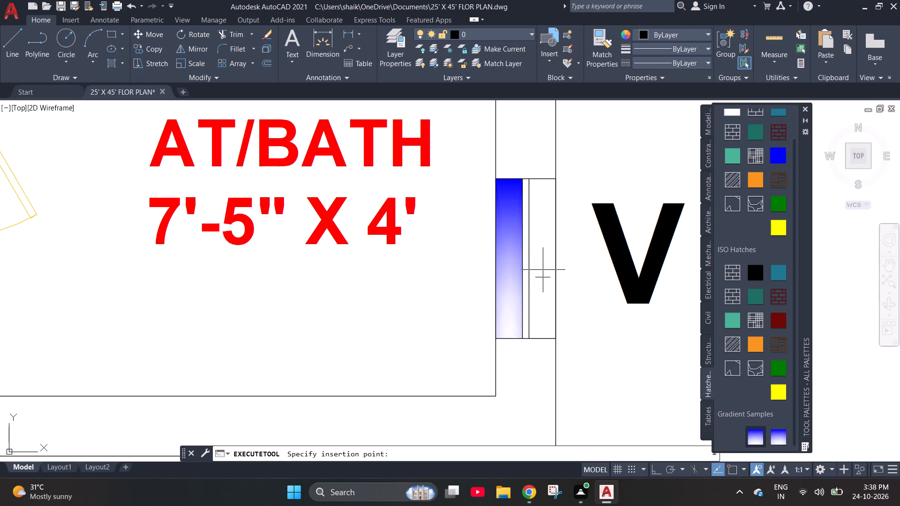
pyautogui.click(538, 267)
# Fill the room-side band of the master bedroom window with the blue Curved gradient.
pyautogui.scroll(-3, 461, 187)
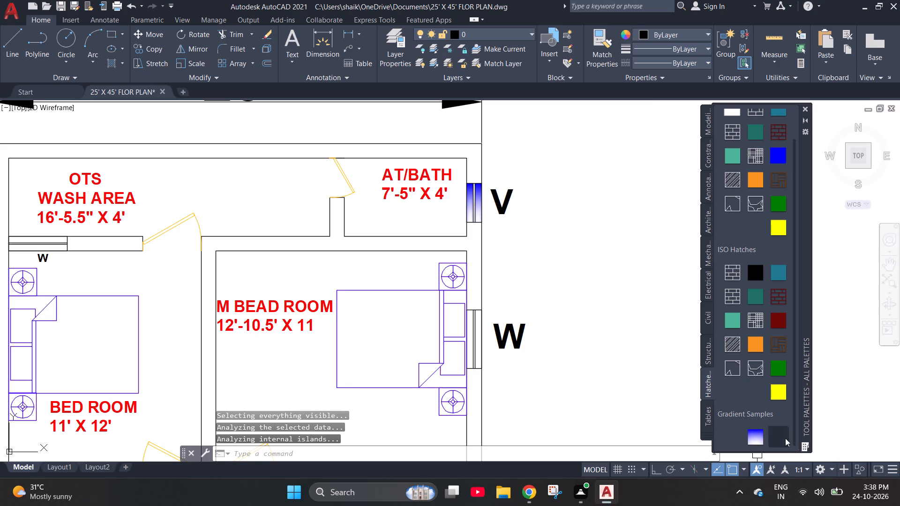
pyautogui.click(757, 432)
pyautogui.scroll(2, 490, 350)
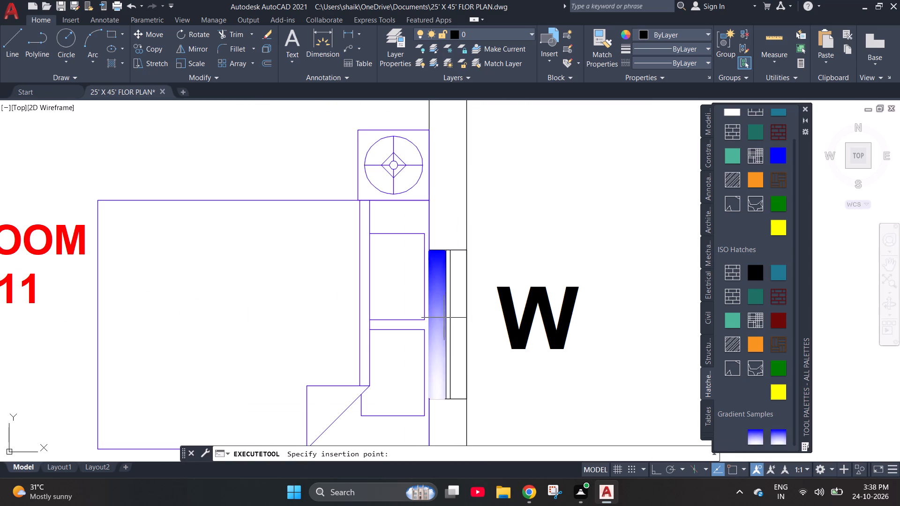
pyautogui.click(435, 317)
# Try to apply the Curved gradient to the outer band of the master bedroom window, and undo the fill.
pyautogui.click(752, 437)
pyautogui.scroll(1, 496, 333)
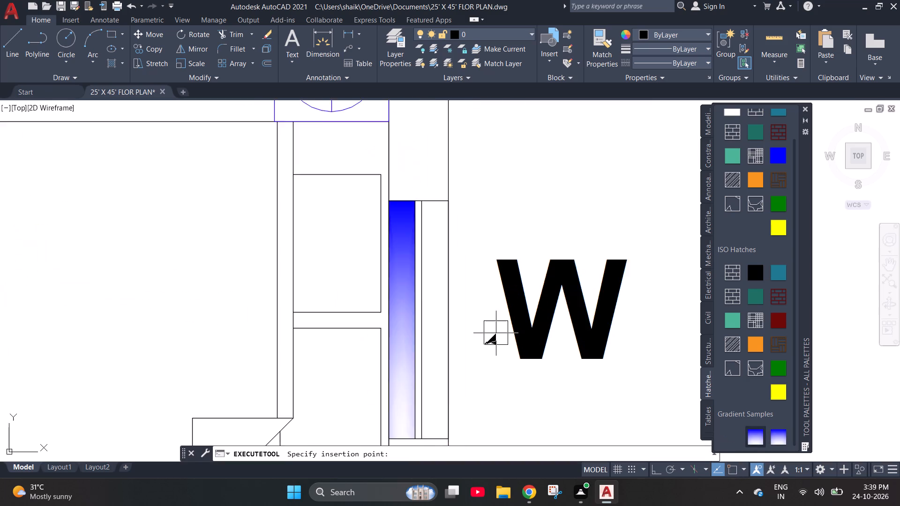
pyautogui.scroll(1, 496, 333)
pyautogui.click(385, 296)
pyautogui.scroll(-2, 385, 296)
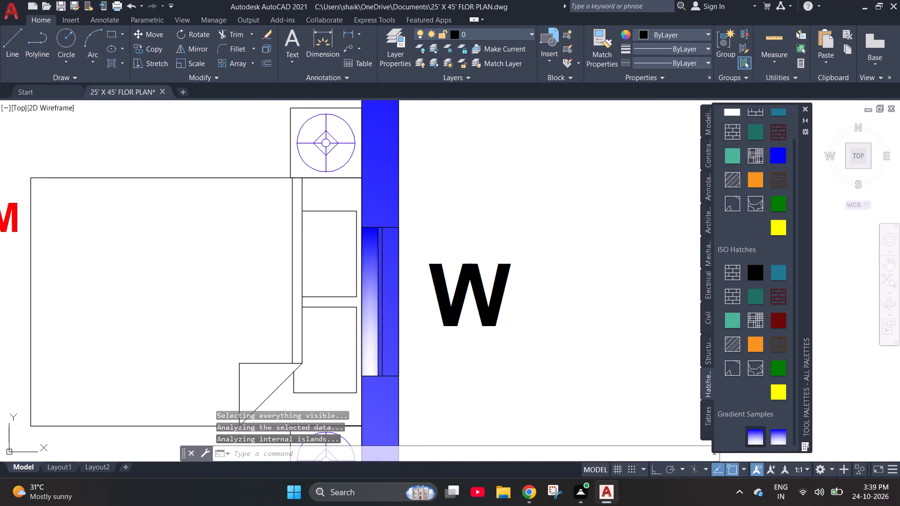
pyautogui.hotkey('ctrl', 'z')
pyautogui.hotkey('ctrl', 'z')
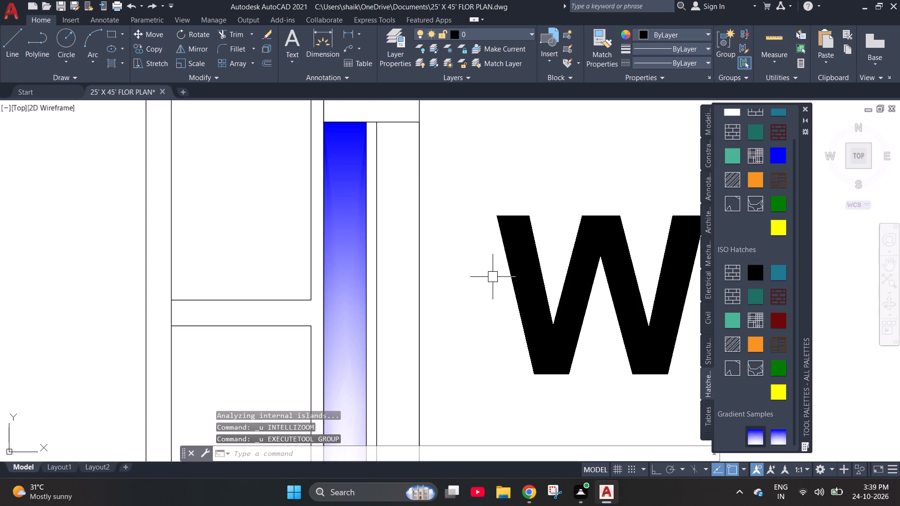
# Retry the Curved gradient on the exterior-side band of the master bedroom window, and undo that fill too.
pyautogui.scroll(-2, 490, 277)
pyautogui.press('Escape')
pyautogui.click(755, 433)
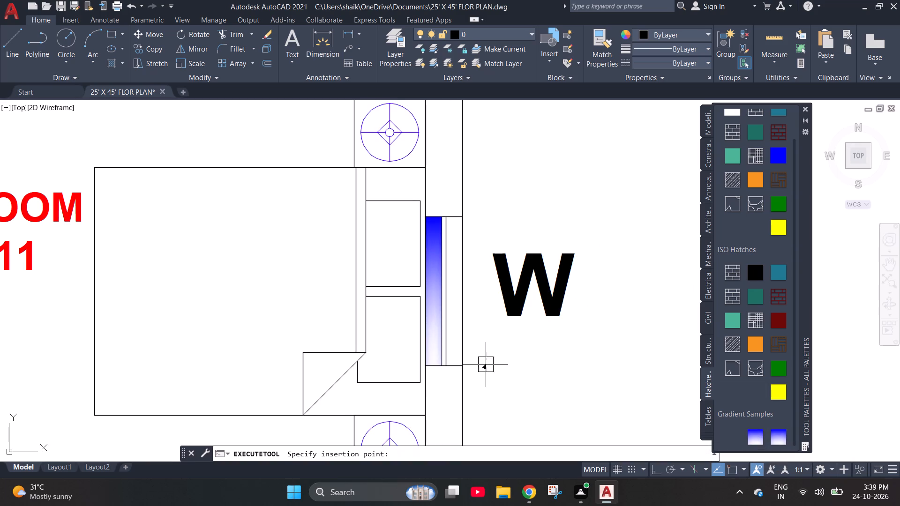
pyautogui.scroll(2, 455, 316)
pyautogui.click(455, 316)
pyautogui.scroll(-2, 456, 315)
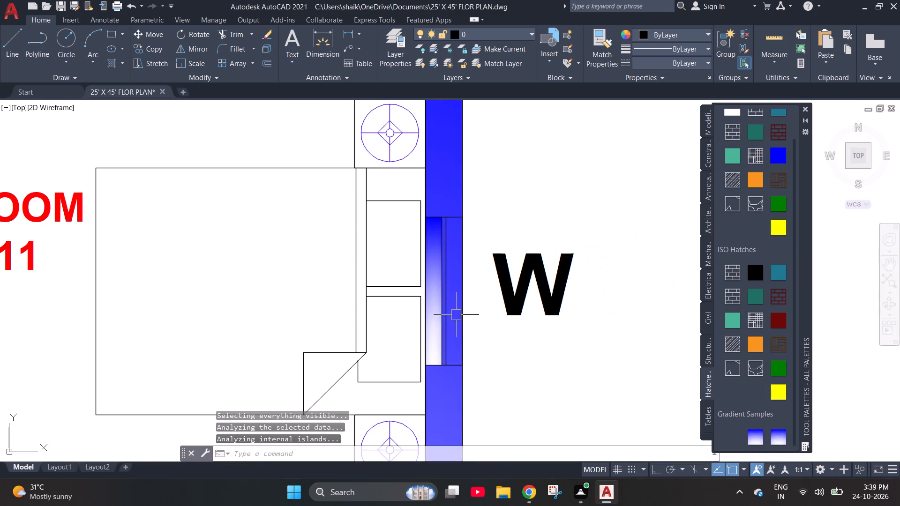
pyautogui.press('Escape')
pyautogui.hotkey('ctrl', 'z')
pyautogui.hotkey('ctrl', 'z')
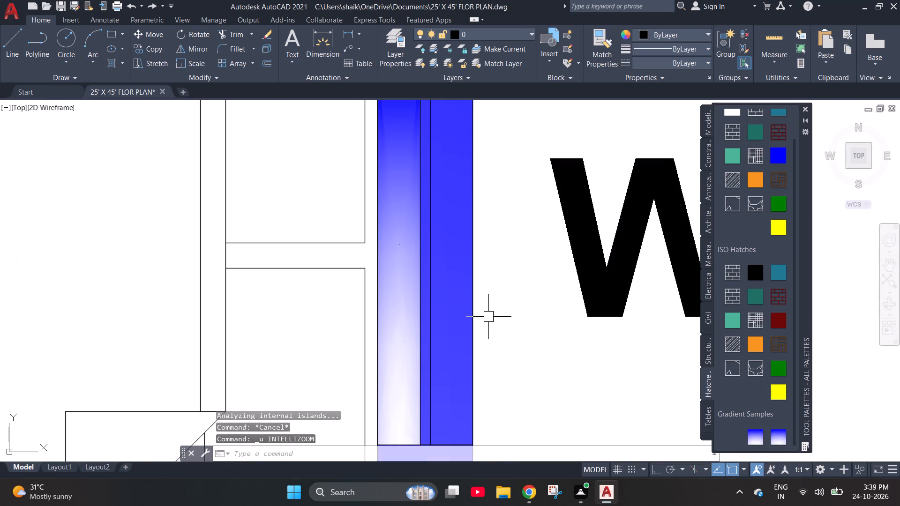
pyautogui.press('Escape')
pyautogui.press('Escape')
# Fill the exterior-side band of the master bedroom window with the blue Curved gradient.
pyautogui.scroll(1, 457, 301)
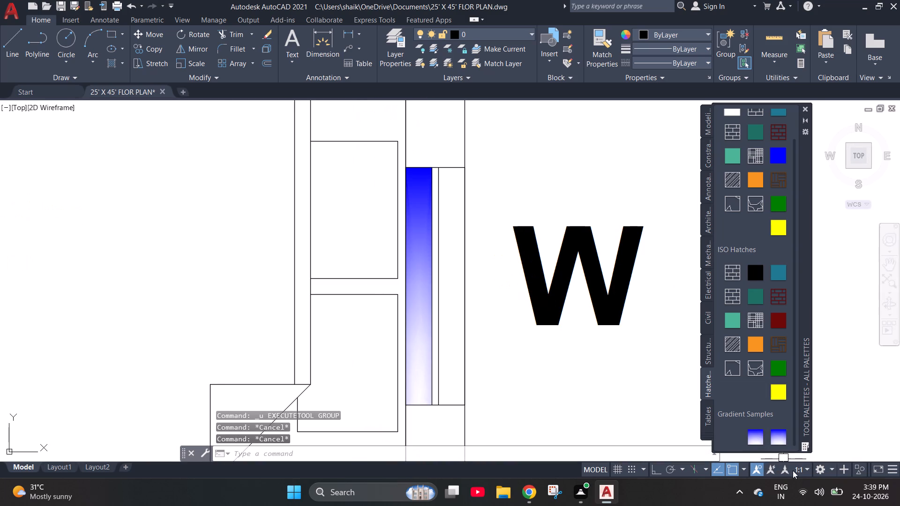
pyautogui.click(750, 432)
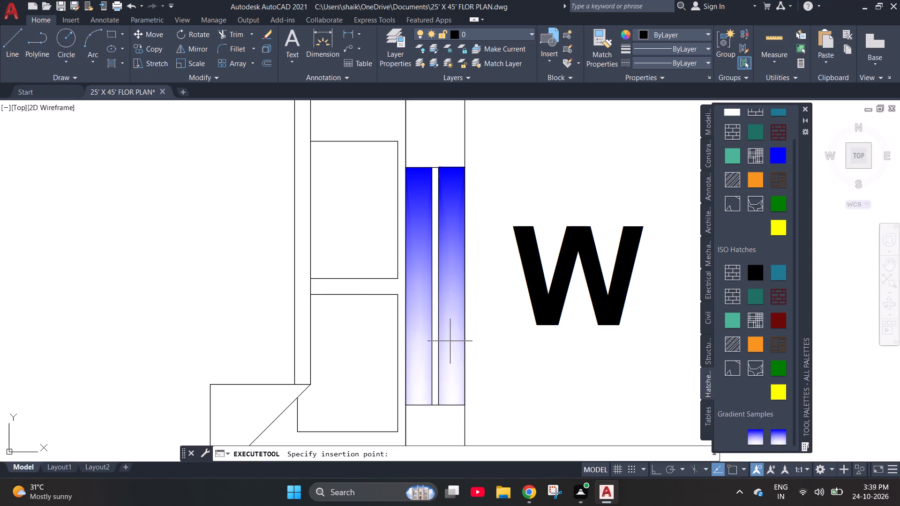
pyautogui.click(450, 341)
# Fill the room-side and exterior-side bands of the kitchen window with the blue Curved gradient.
pyautogui.scroll(-1, 450, 341)
pyautogui.scroll(-4, 432, 308)
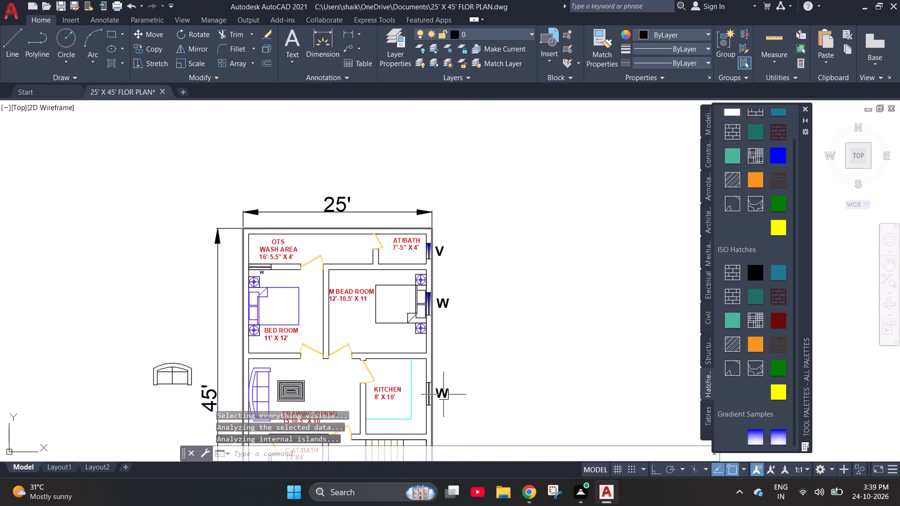
pyautogui.scroll(3, 428, 420)
pyautogui.scroll(3, 417, 308)
pyautogui.scroll(-1, 417, 308)
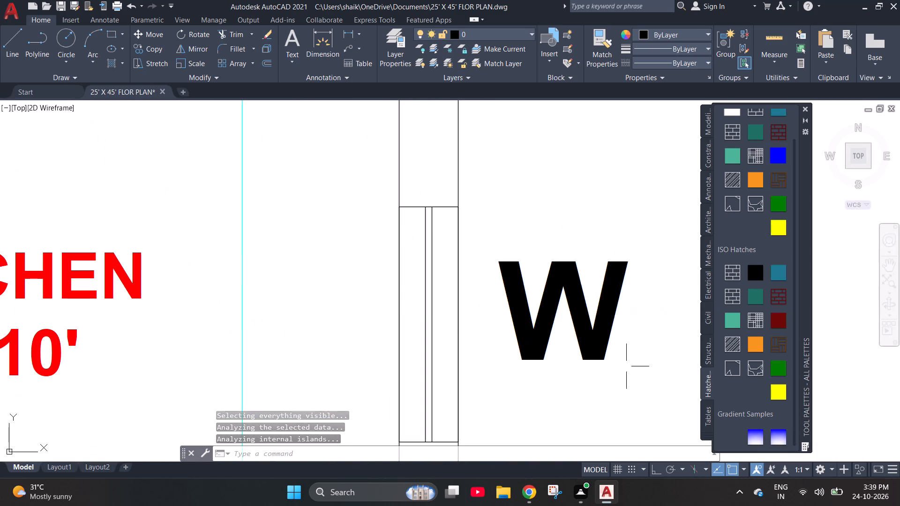
pyautogui.click(757, 436)
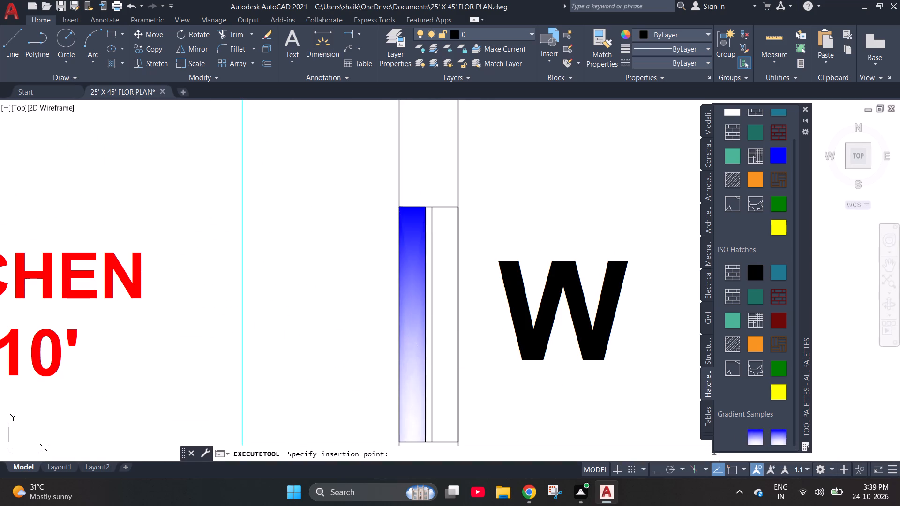
pyautogui.click(407, 359)
pyautogui.click(753, 432)
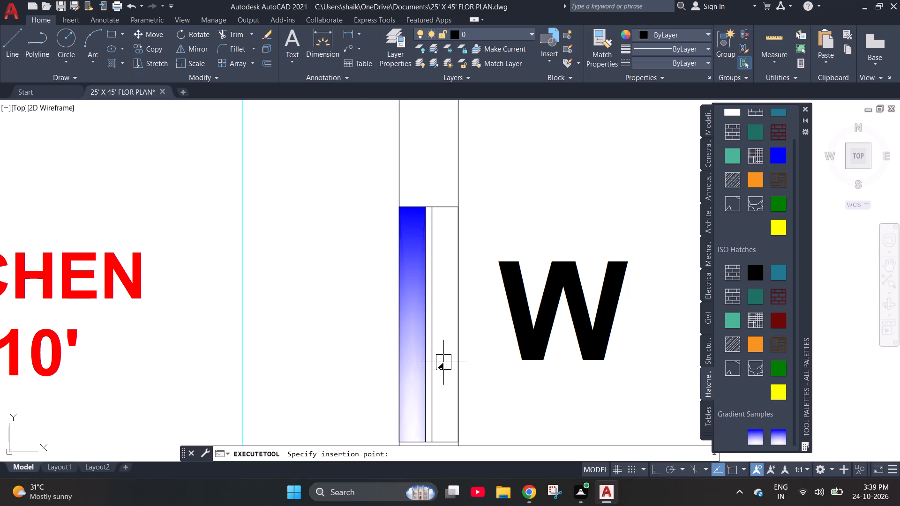
pyautogui.click(442, 361)
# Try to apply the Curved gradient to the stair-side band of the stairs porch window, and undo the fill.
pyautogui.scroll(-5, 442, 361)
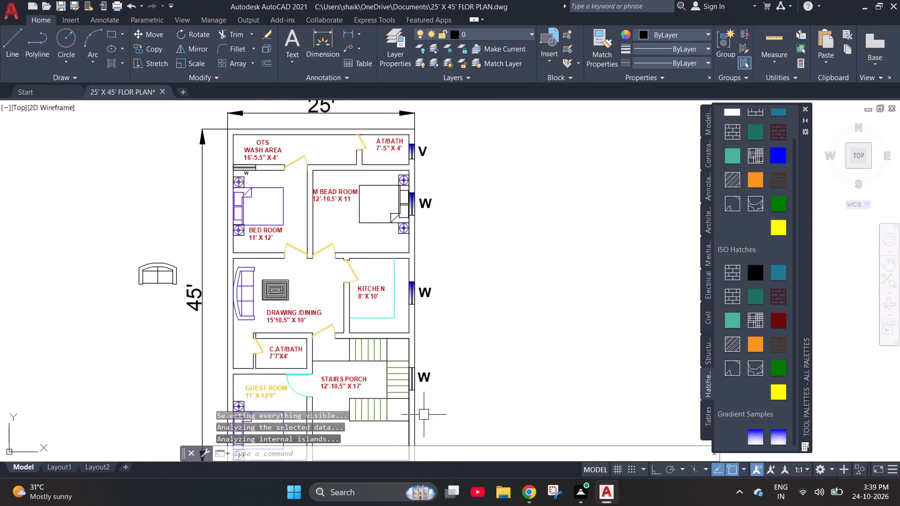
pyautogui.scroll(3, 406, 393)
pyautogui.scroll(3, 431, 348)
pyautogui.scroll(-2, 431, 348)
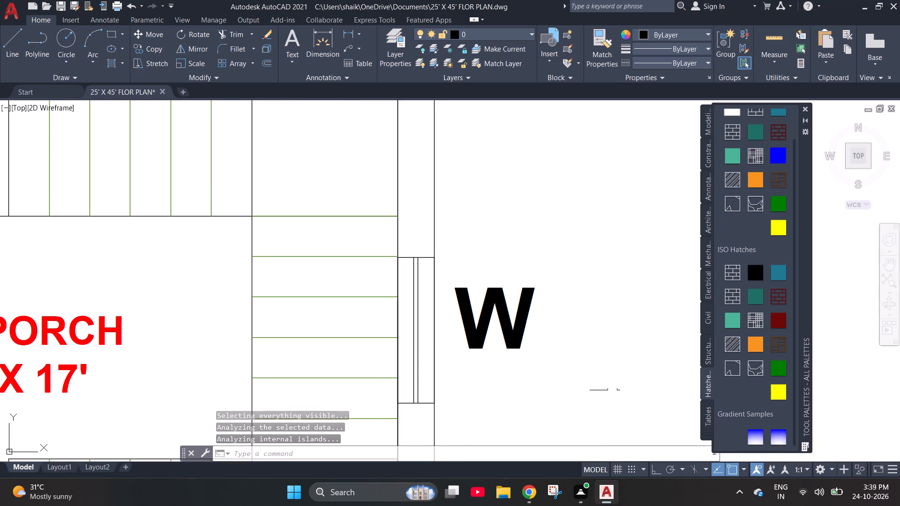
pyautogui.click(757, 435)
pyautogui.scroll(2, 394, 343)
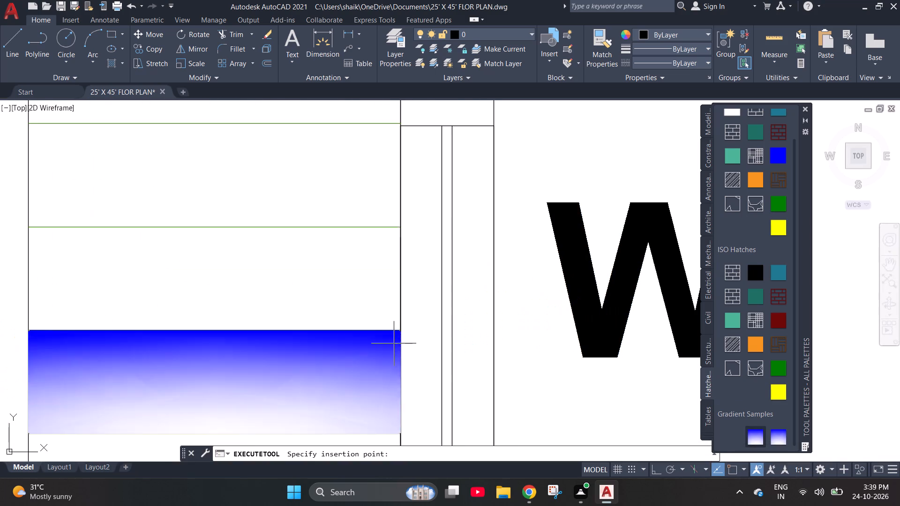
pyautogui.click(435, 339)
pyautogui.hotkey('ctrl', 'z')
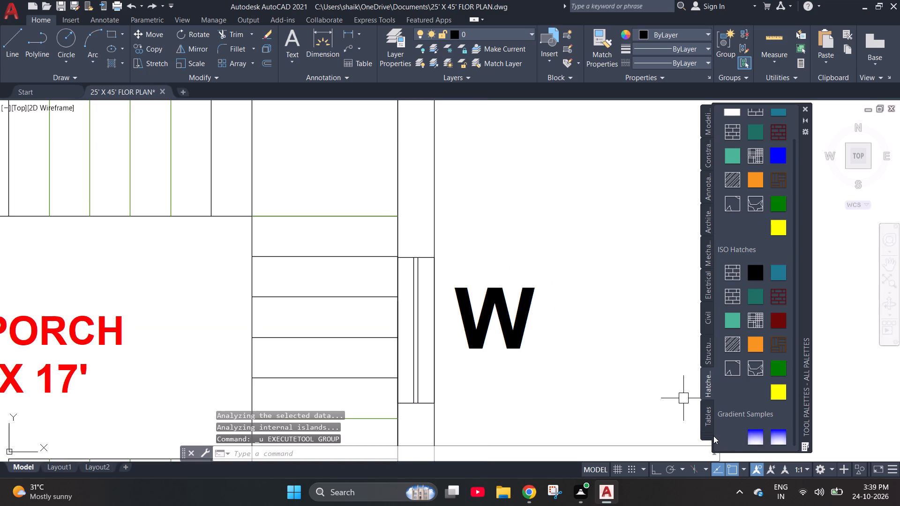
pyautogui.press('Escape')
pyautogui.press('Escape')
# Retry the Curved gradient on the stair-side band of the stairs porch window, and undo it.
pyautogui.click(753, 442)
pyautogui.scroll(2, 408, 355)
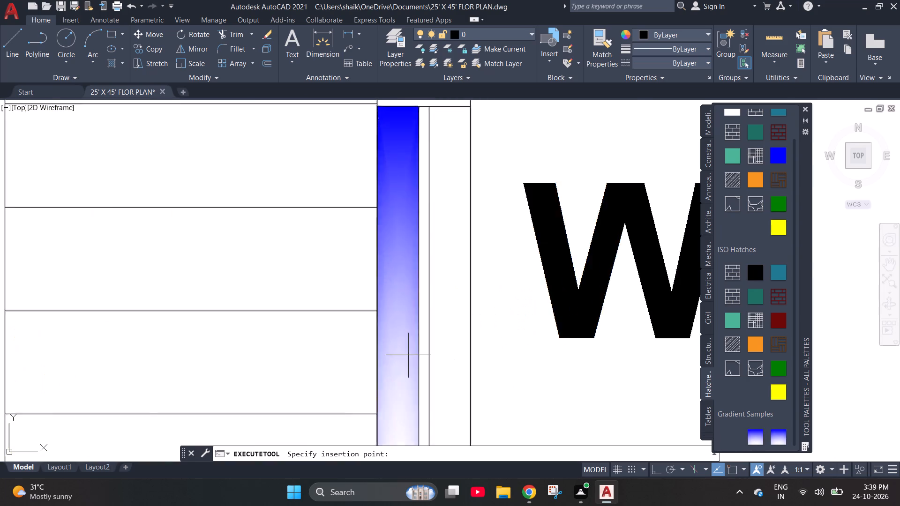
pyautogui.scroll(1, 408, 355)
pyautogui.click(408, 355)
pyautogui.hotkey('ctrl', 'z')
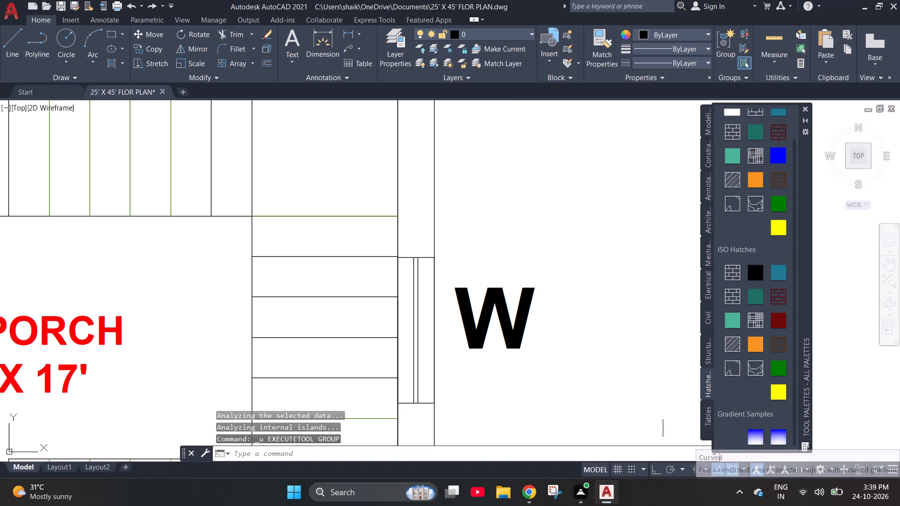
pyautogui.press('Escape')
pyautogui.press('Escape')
# Fill the stair-side and exterior-side bands of the stairs porch window with the blue Curved gradient.
pyautogui.click(759, 437)
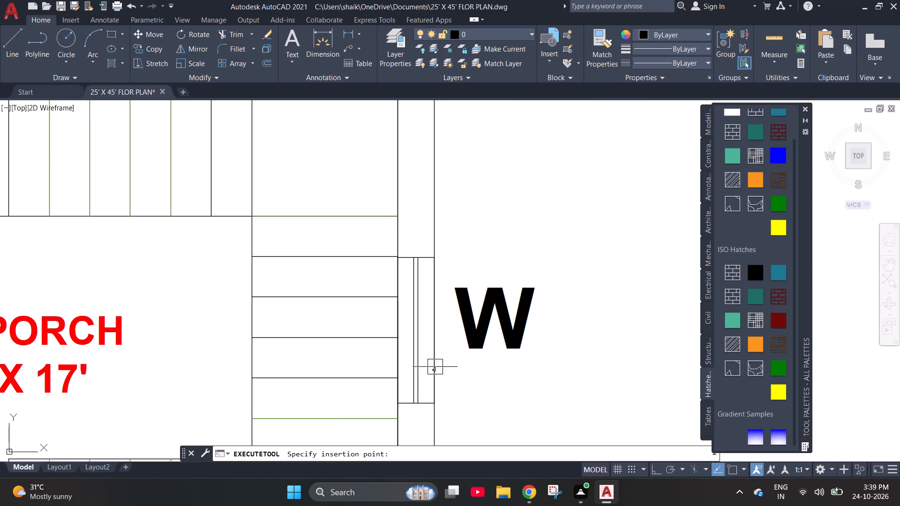
pyautogui.click(412, 359)
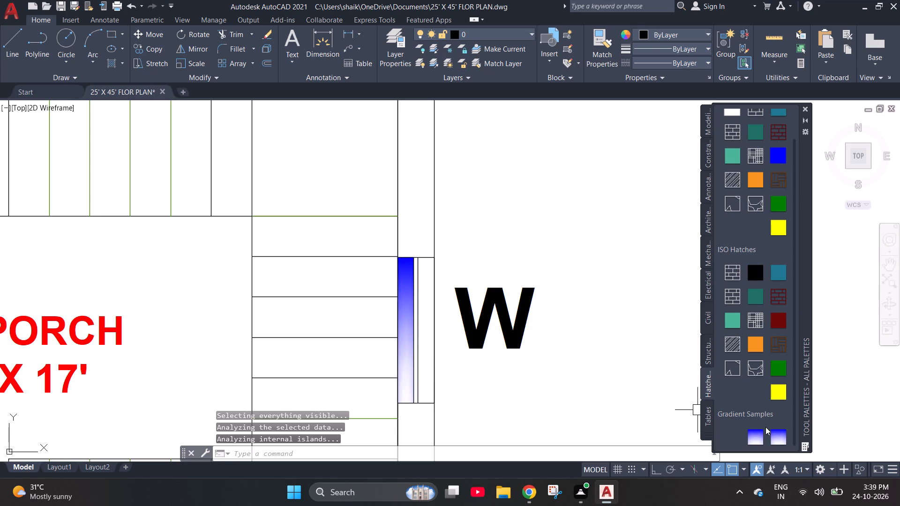
pyautogui.click(757, 436)
pyautogui.click(432, 361)
# Fill the exterior-side and room-side bands of the guest room window with the blue Curved gradient.
pyautogui.scroll(-4, 432, 361)
pyautogui.scroll(-1, 511, 381)
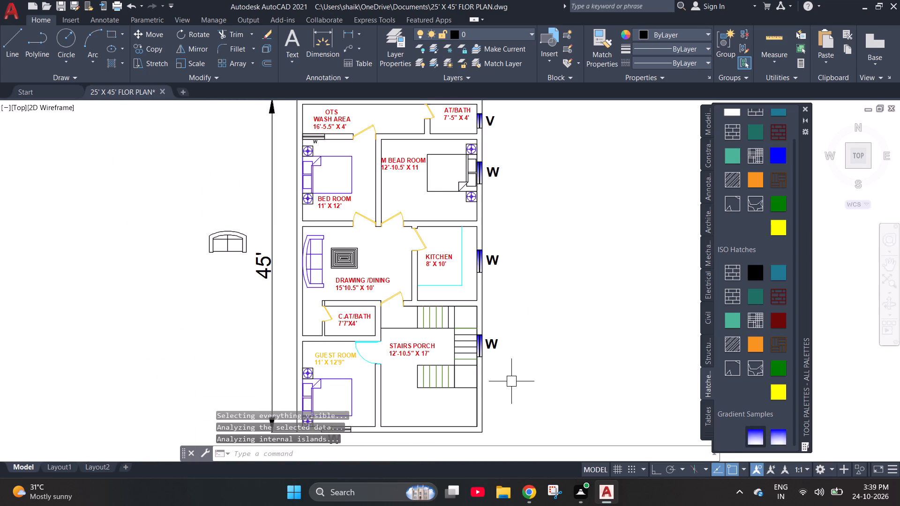
pyautogui.scroll(3, 396, 415)
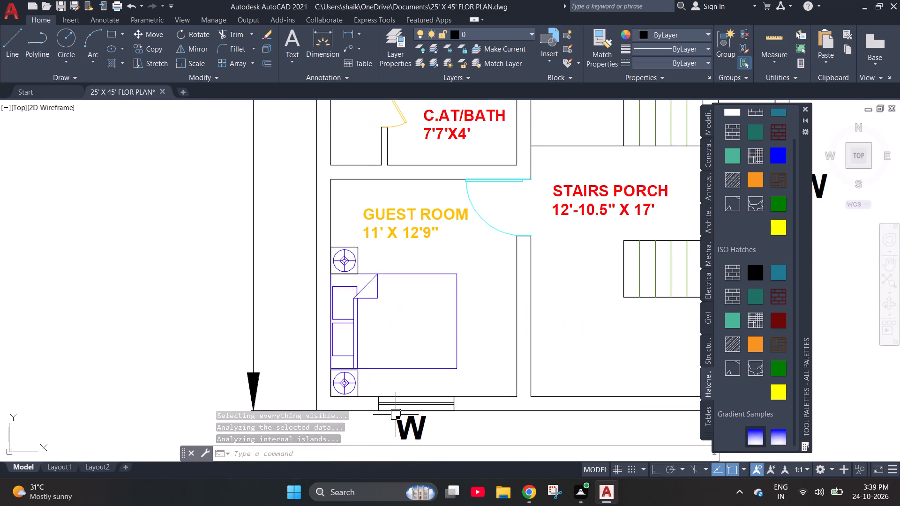
pyautogui.scroll(4, 396, 415)
pyautogui.scroll(-1, 395, 415)
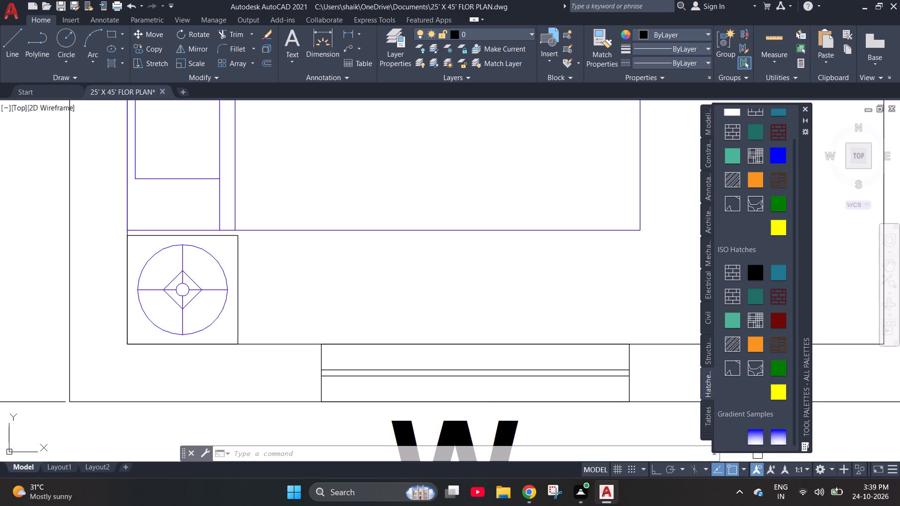
pyautogui.click(756, 440)
pyautogui.click(476, 391)
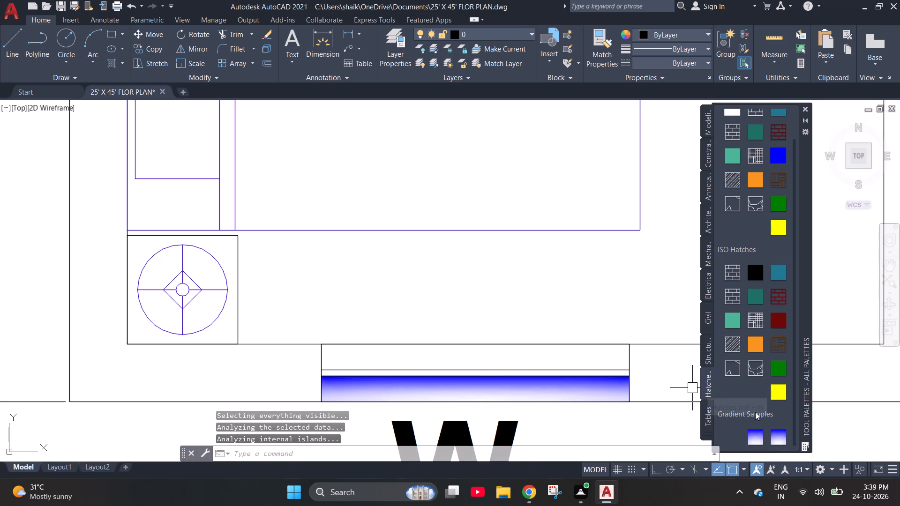
pyautogui.press('Escape')
pyautogui.click(758, 440)
pyautogui.click(571, 353)
pyautogui.press('Escape')
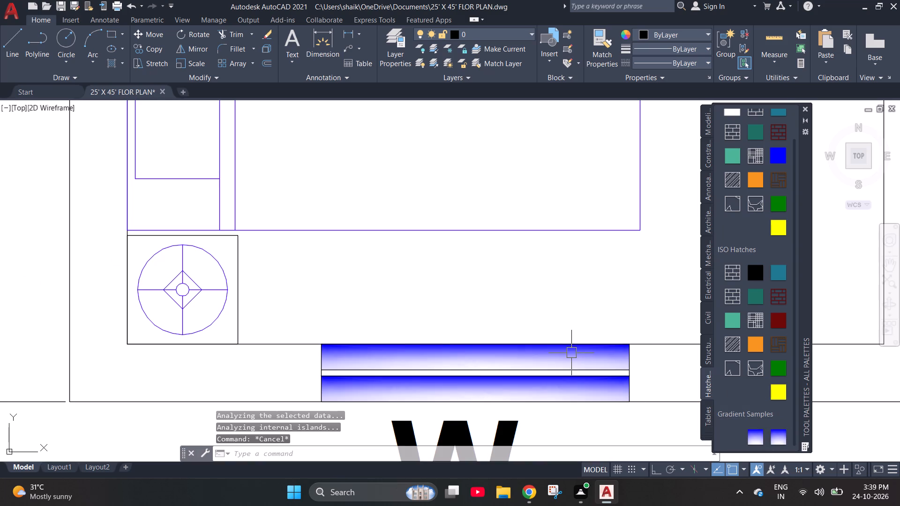
# Fill the wash-area-side and room-side bands of the BED ROOM window with the blue gradient.
pyautogui.scroll(-2, 303, 355)
pyautogui.scroll(-6, 306, 410)
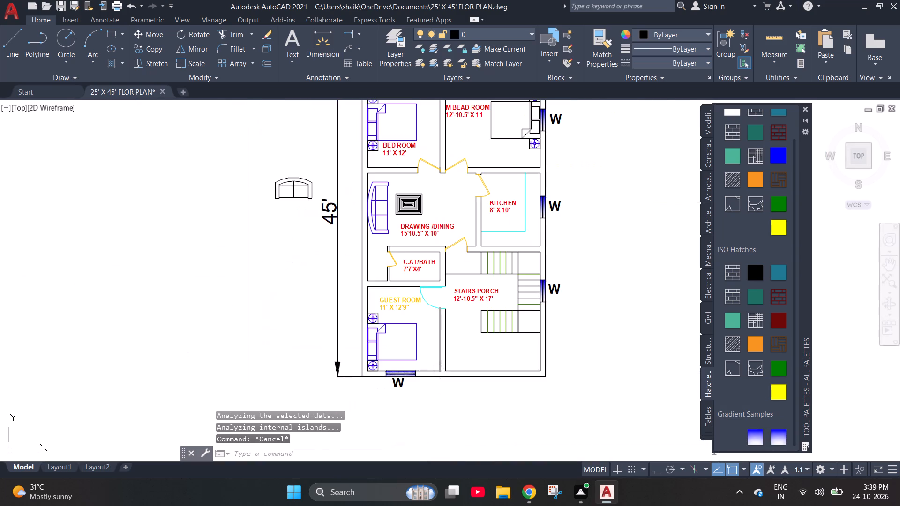
pyautogui.scroll(-1, 439, 371)
pyautogui.scroll(3, 397, 179)
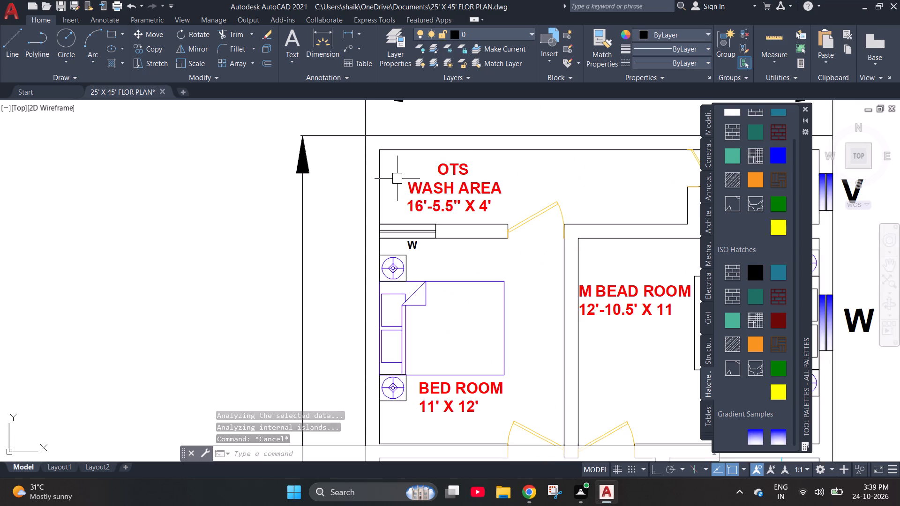
pyautogui.scroll(2, 397, 179)
pyautogui.scroll(2, 428, 307)
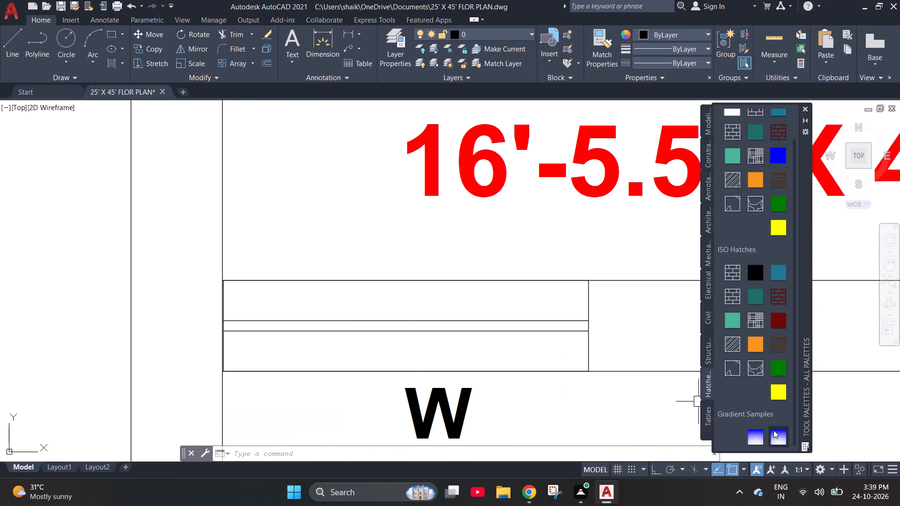
pyautogui.click(754, 434)
pyautogui.click(485, 294)
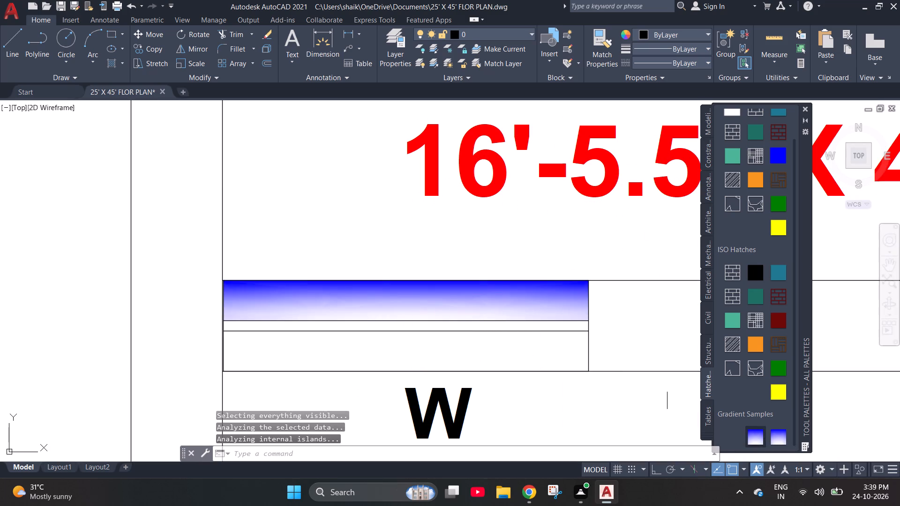
pyautogui.moveTo(758, 443); pyautogui.dragTo(755, 438)
pyautogui.click(483, 348)
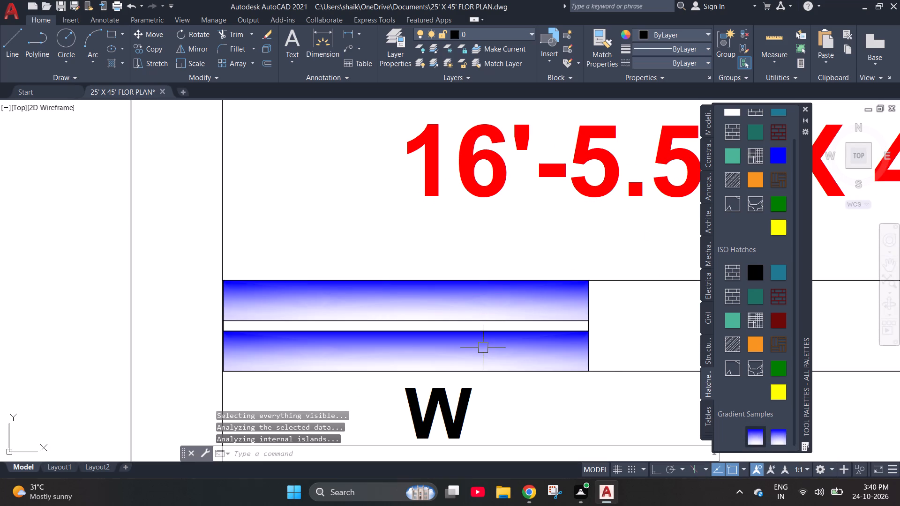
pyautogui.press('Escape')
pyautogui.scroll(-4, 167, 363)
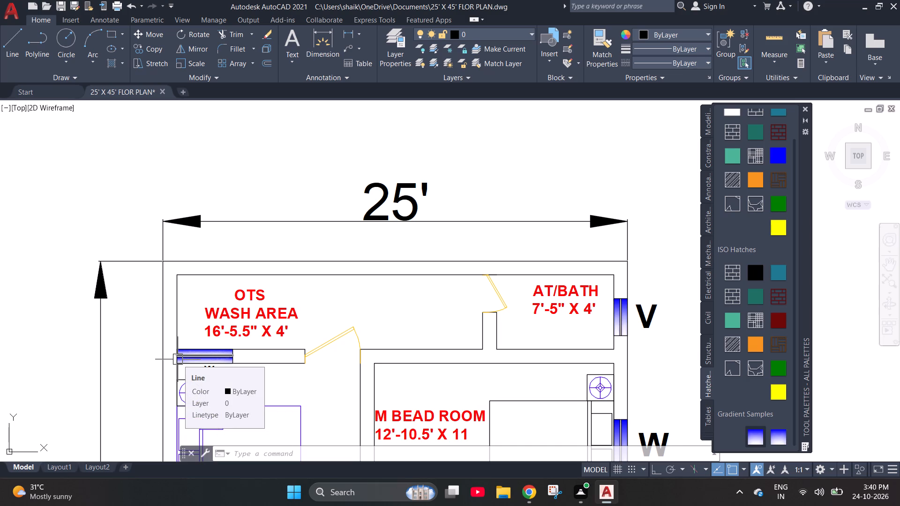
pyautogui.press('Escape')
pyautogui.press('Escape')
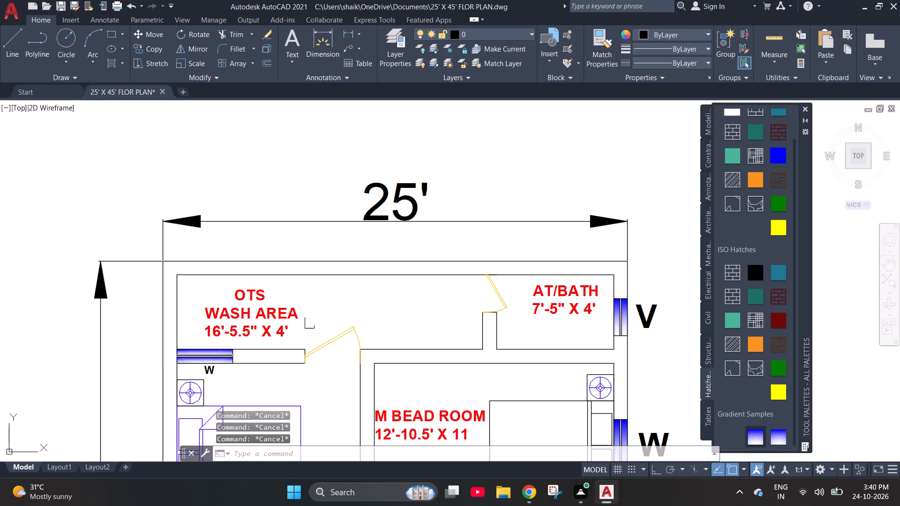
# Assign the square outlines of the four bedside tables in the M BEAD ROOM and GUEST ROOM to the FURNITURE layer.
pyautogui.scroll(-2, 259, 153)
pyautogui.scroll(4, 400, 236)
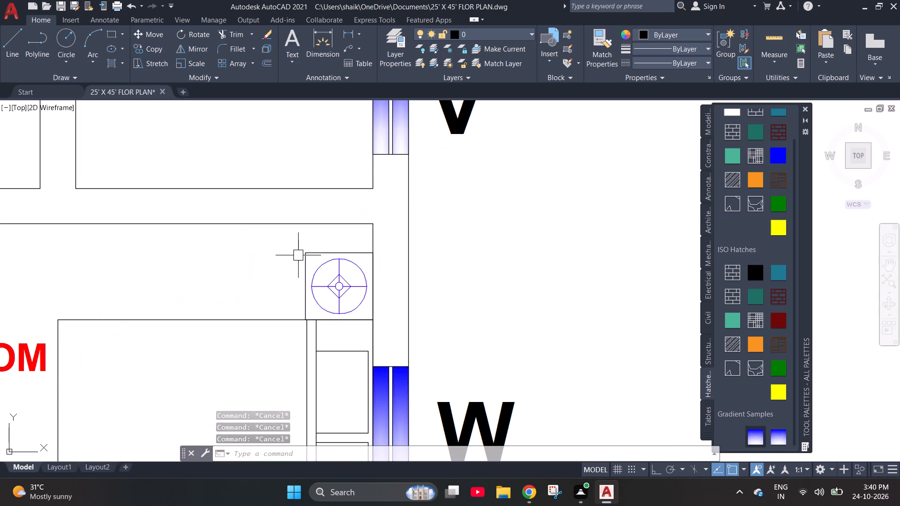
pyautogui.click(321, 255)
pyautogui.scroll(-2, 277, 236)
pyautogui.scroll(3, 284, 392)
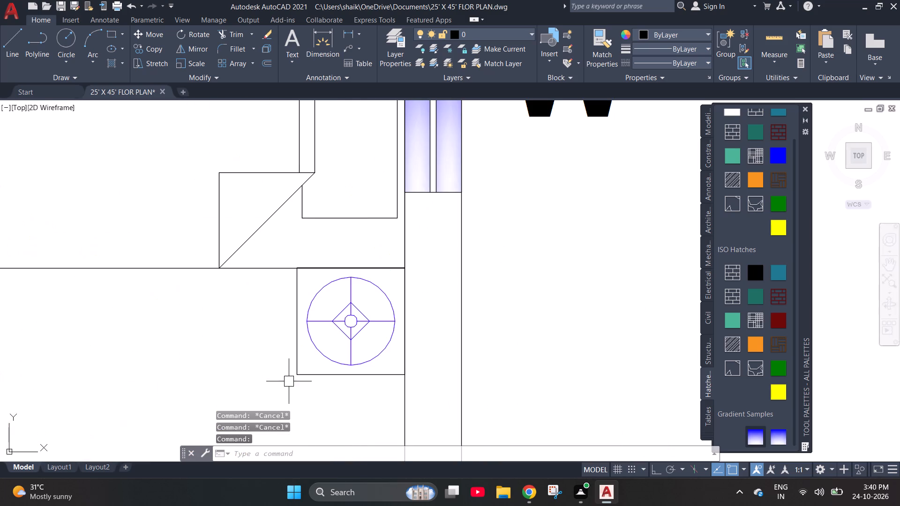
pyautogui.click(304, 371)
pyautogui.scroll(-6, 266, 306)
pyautogui.scroll(-2, 367, 274)
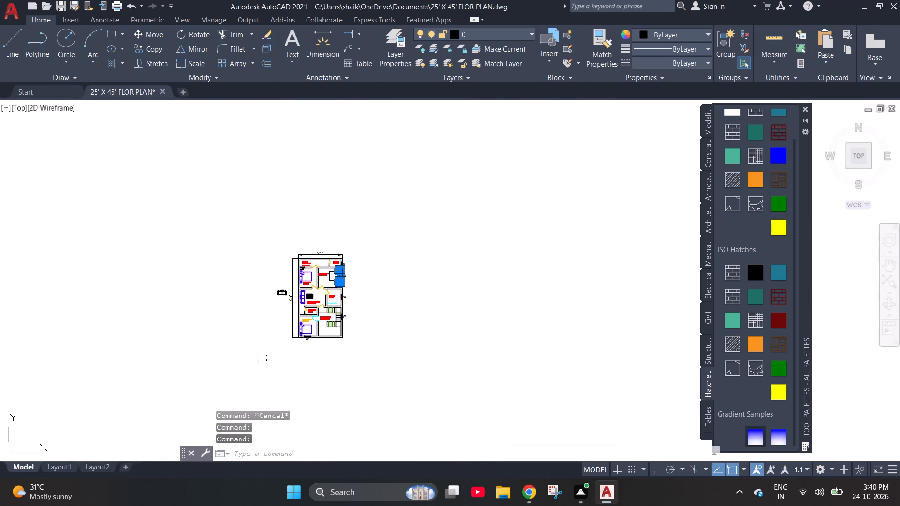
pyautogui.scroll(4, 293, 340)
pyautogui.scroll(-3, 191, 317)
pyautogui.scroll(3, 183, 285)
pyautogui.scroll(3, 148, 367)
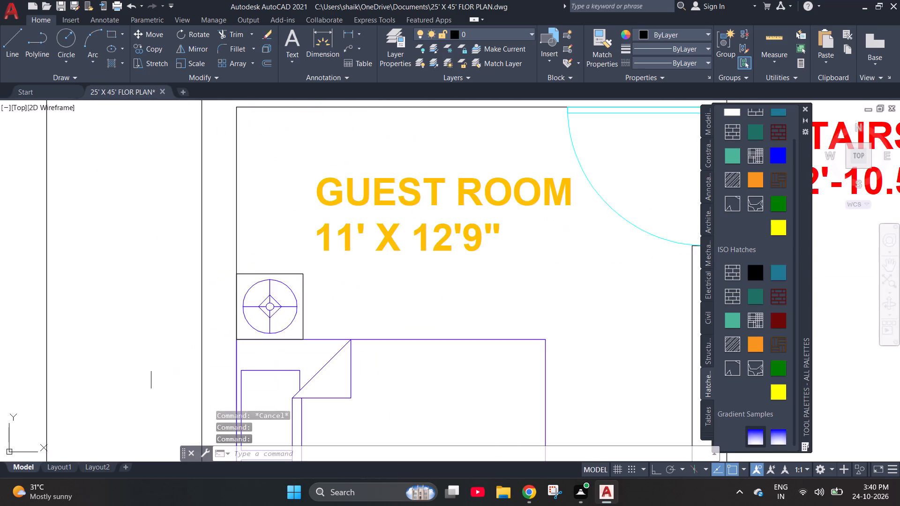
pyautogui.click(298, 286)
pyautogui.scroll(-3, 311, 213)
pyautogui.scroll(2, 311, 281)
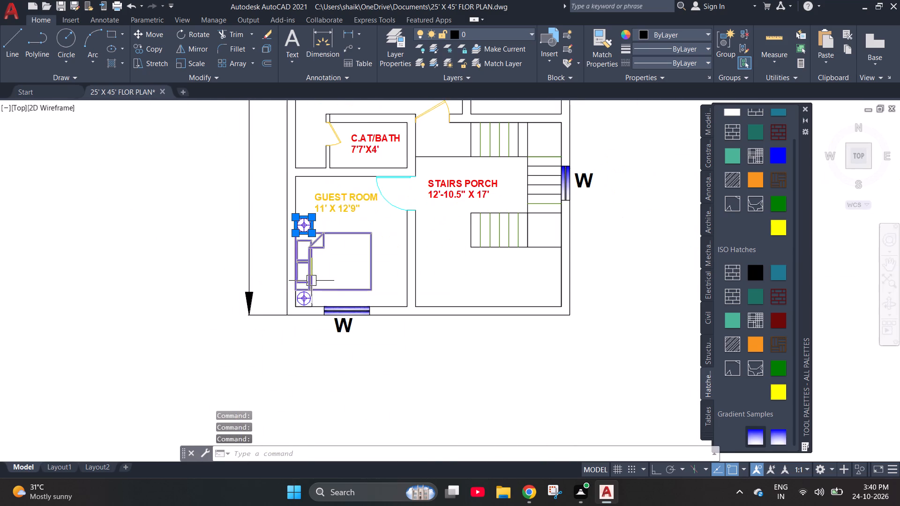
pyautogui.scroll(1, 311, 281)
pyautogui.click(309, 366)
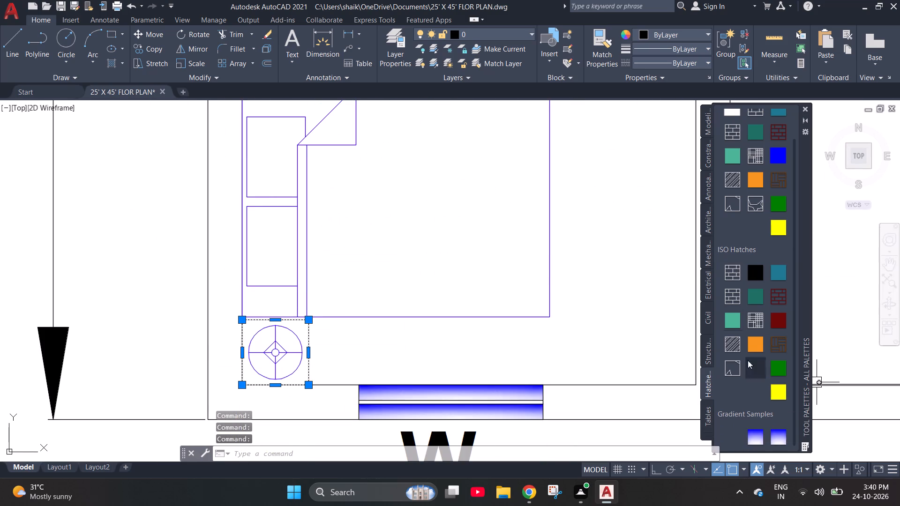
pyautogui.click(531, 37)
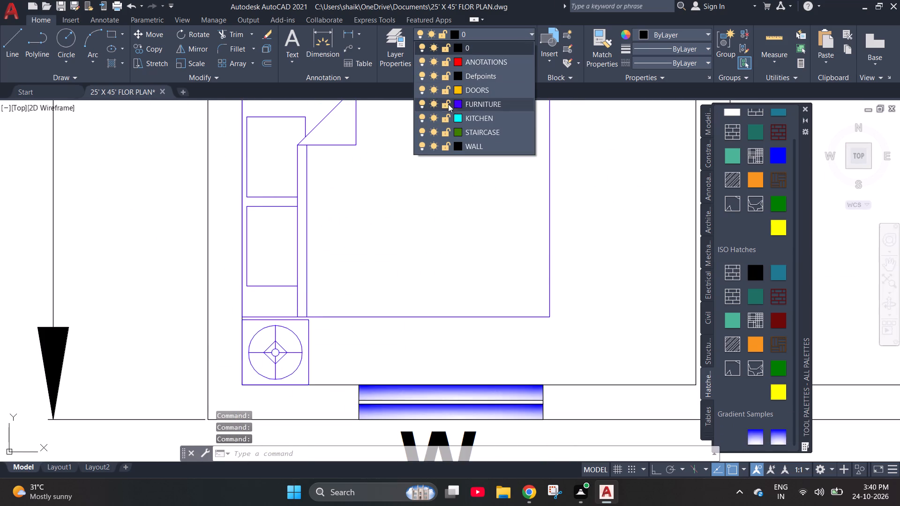
pyautogui.click(456, 105)
pyautogui.press('Escape')
pyautogui.scroll(-3, 246, 303)
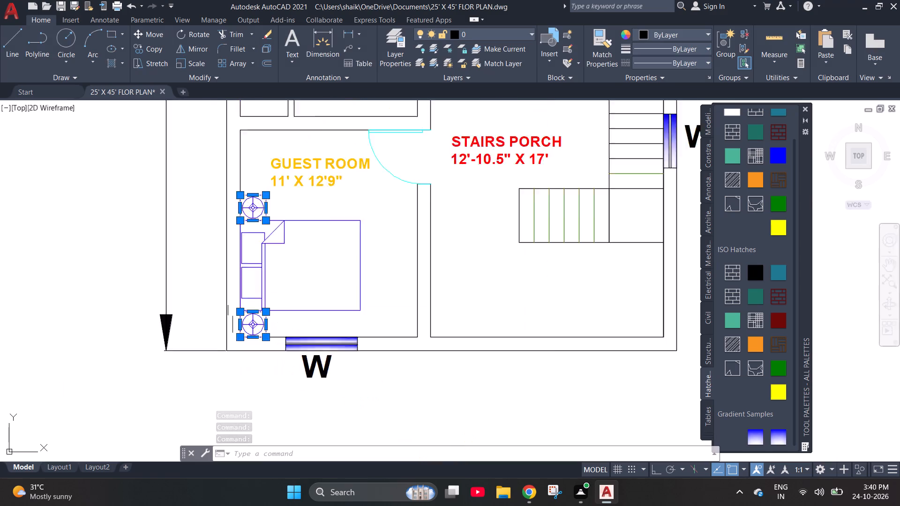
pyautogui.press('Escape')
# Assign the M BEAD ROOM bed to the FURNITURE layer, accepting index colour 180 for the layer.
pyautogui.scroll(-2, 231, 344)
pyautogui.scroll(3, 341, 151)
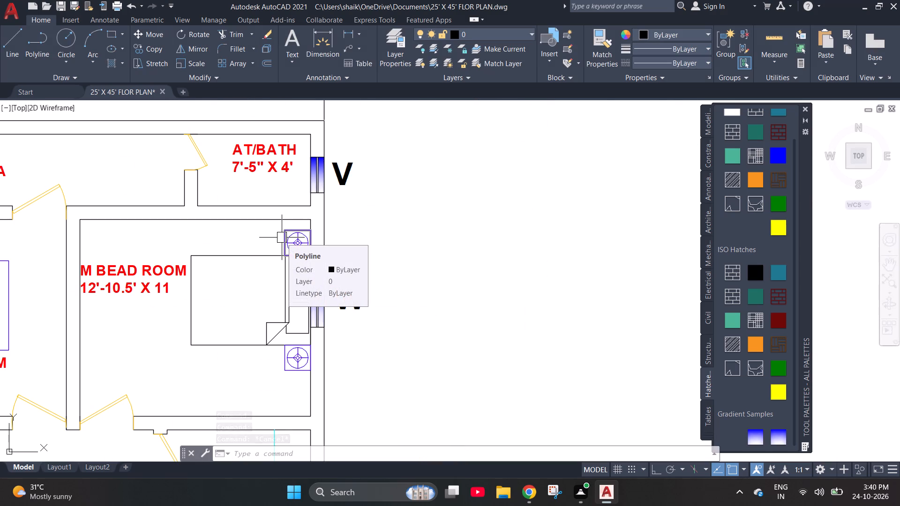
pyautogui.press('Escape')
pyautogui.scroll(-3, 282, 238)
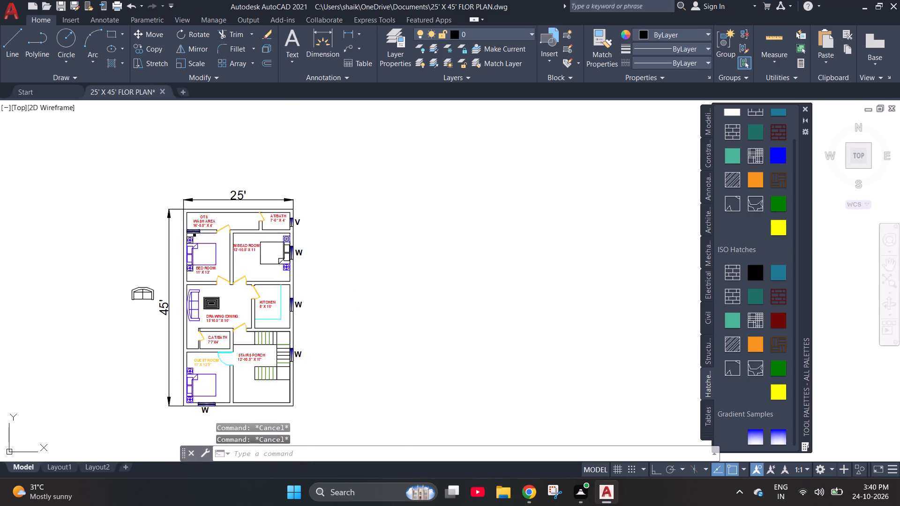
pyautogui.scroll(2, 213, 251)
pyautogui.click(345, 282)
pyautogui.scroll(-2, 333, 227)
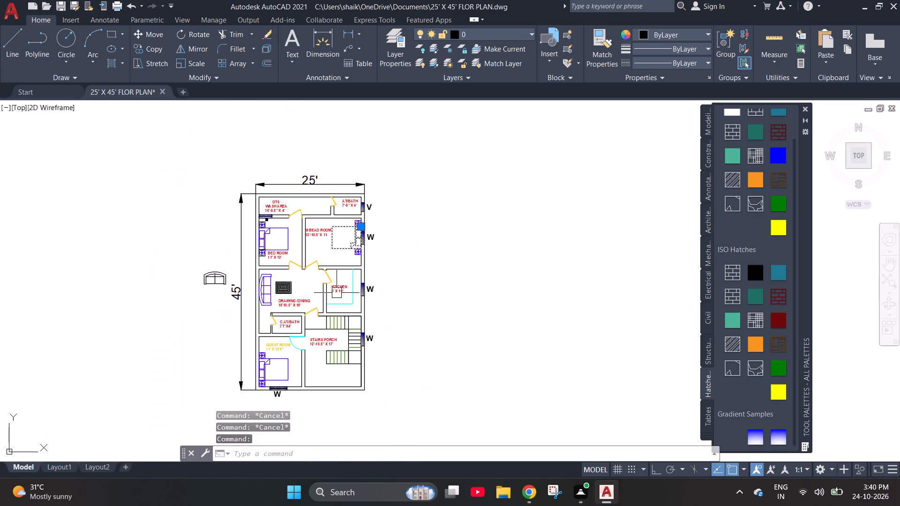
pyautogui.scroll(2, 280, 338)
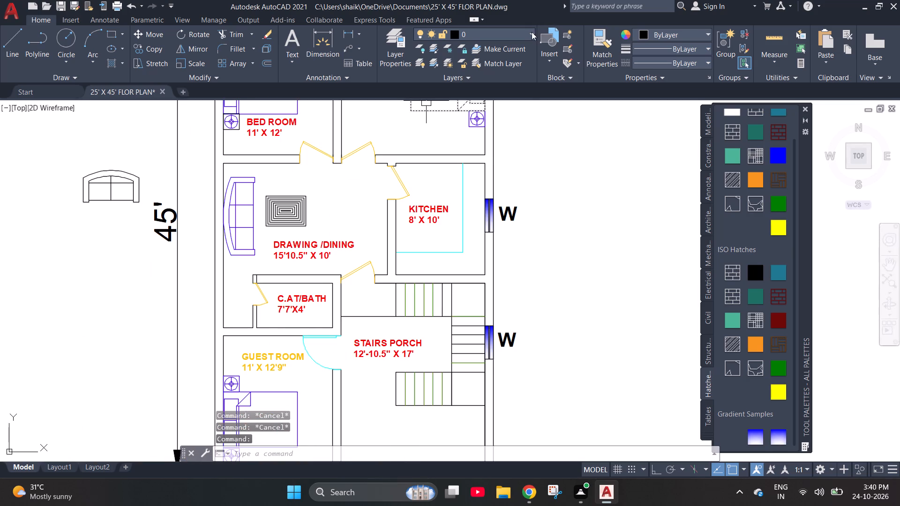
pyautogui.click(532, 32)
pyautogui.click(456, 103)
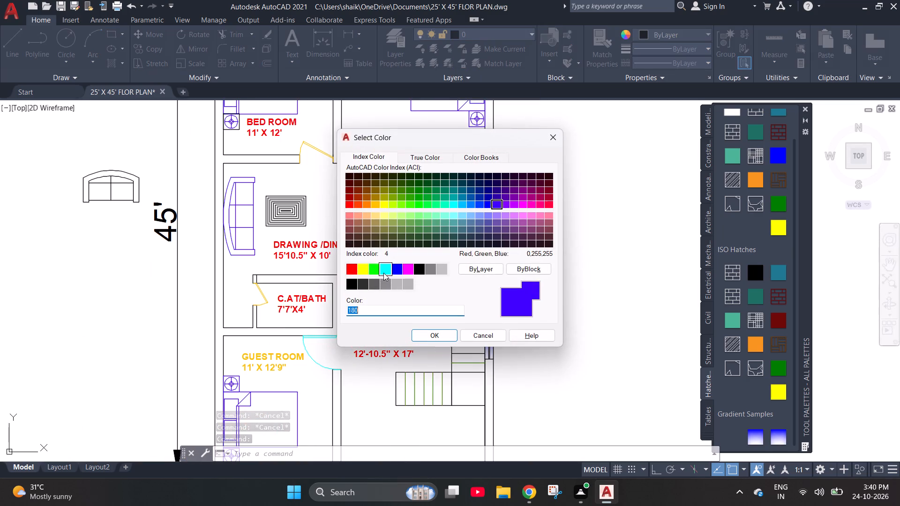
pyautogui.click(442, 329)
pyautogui.press('Escape')
pyautogui.scroll(-1, 439, 361)
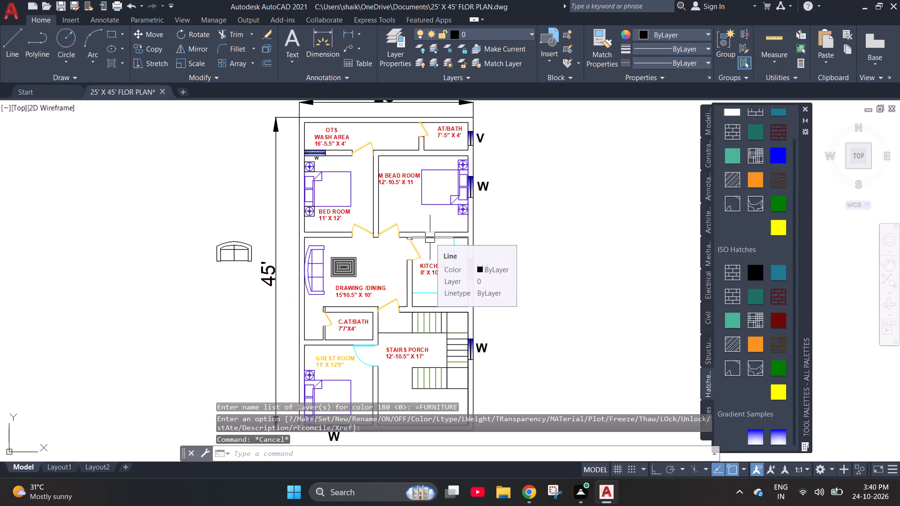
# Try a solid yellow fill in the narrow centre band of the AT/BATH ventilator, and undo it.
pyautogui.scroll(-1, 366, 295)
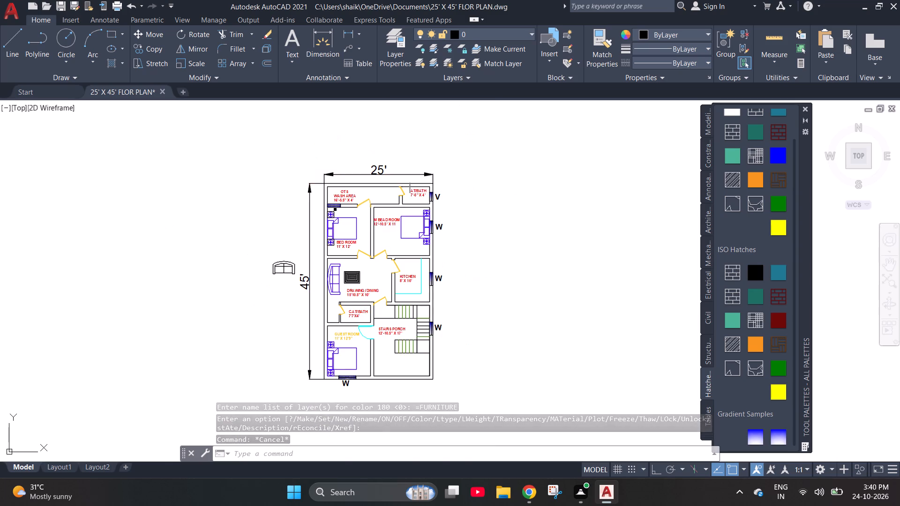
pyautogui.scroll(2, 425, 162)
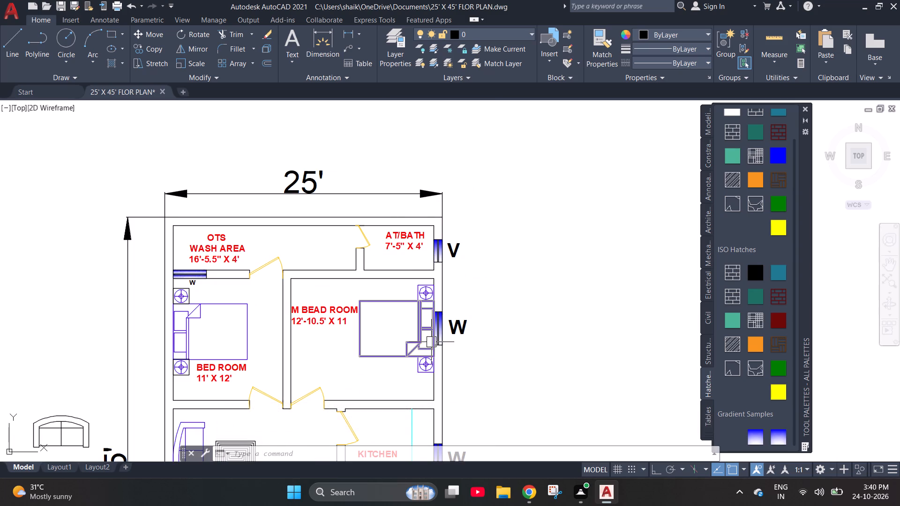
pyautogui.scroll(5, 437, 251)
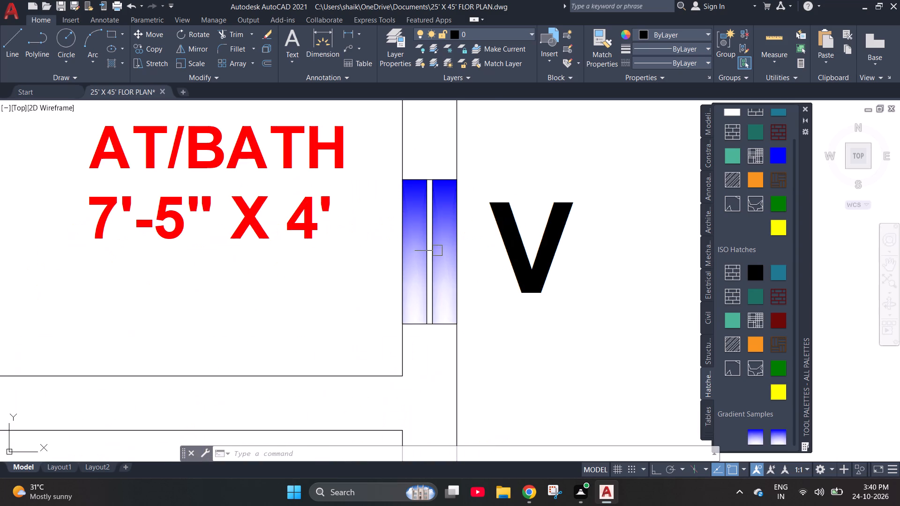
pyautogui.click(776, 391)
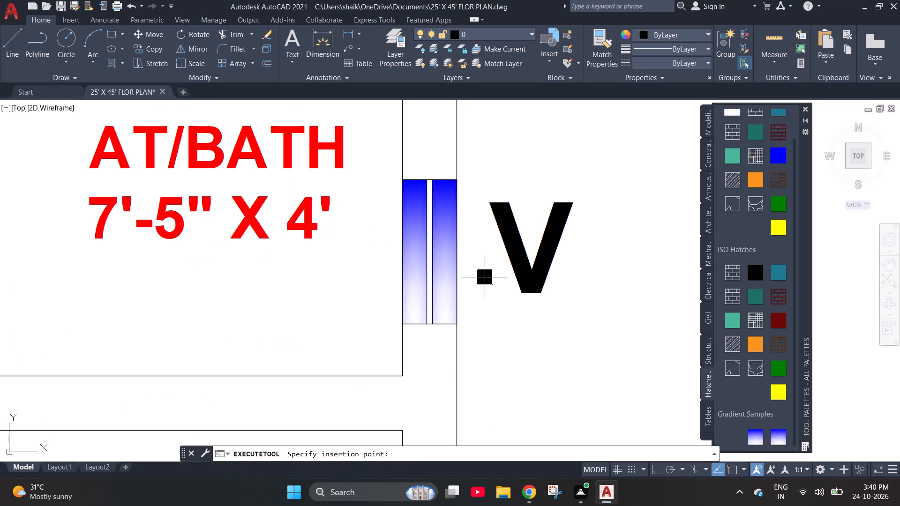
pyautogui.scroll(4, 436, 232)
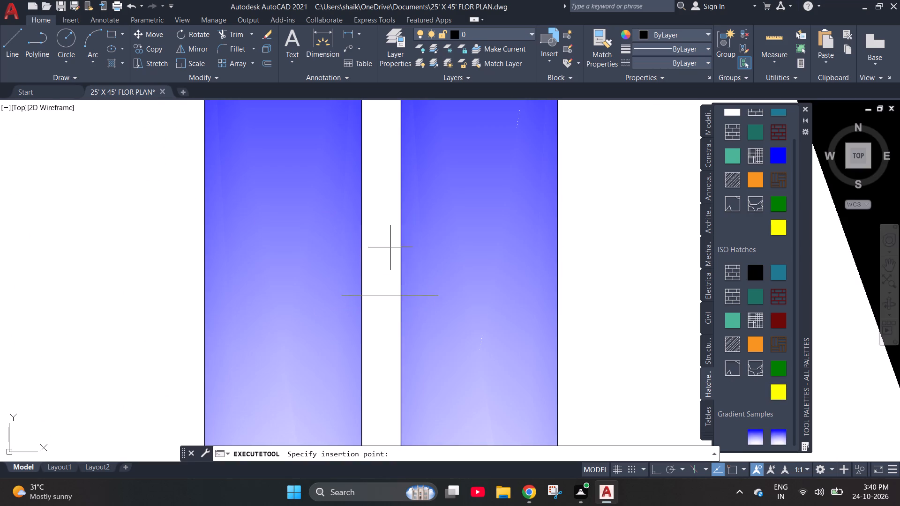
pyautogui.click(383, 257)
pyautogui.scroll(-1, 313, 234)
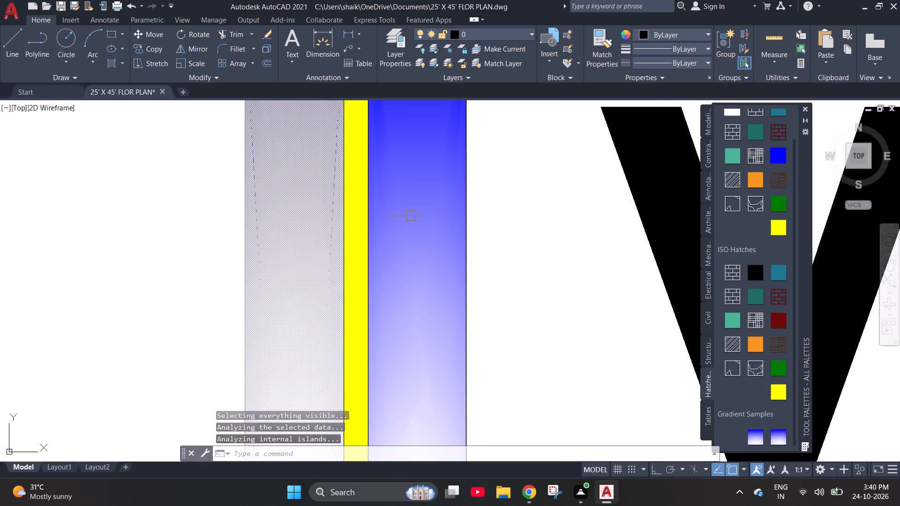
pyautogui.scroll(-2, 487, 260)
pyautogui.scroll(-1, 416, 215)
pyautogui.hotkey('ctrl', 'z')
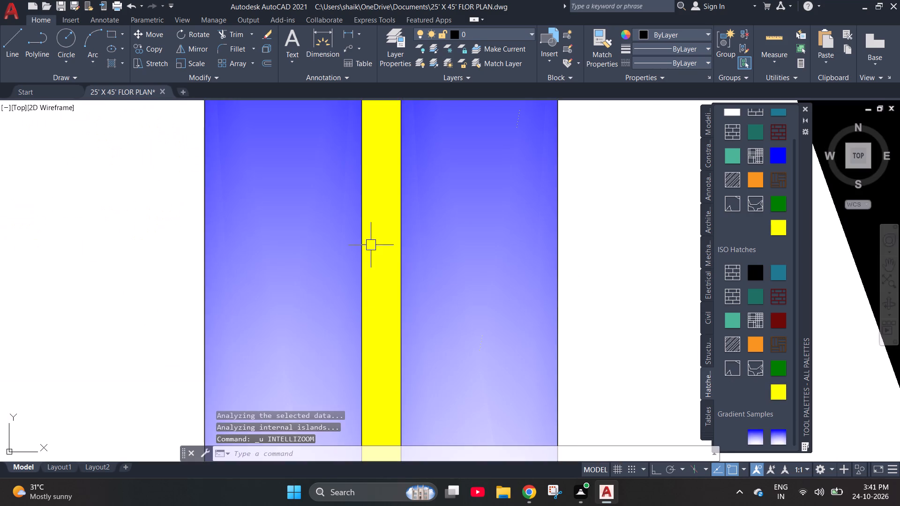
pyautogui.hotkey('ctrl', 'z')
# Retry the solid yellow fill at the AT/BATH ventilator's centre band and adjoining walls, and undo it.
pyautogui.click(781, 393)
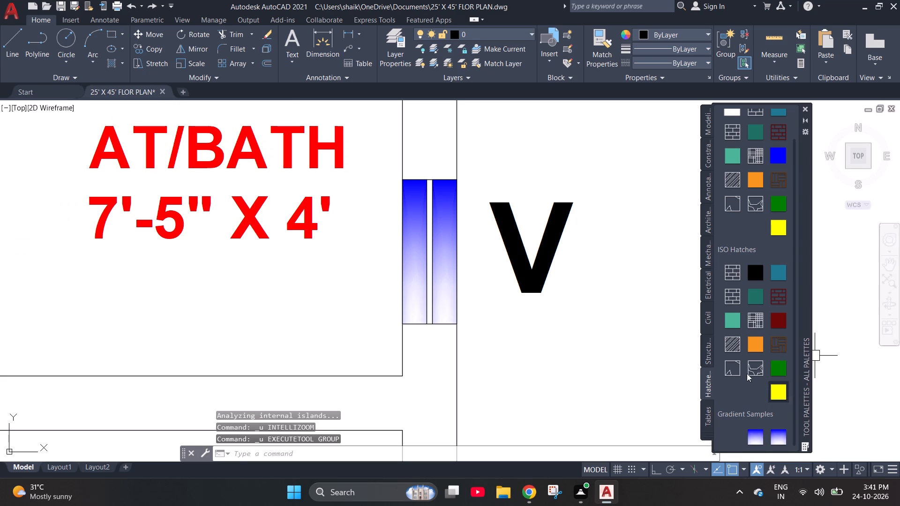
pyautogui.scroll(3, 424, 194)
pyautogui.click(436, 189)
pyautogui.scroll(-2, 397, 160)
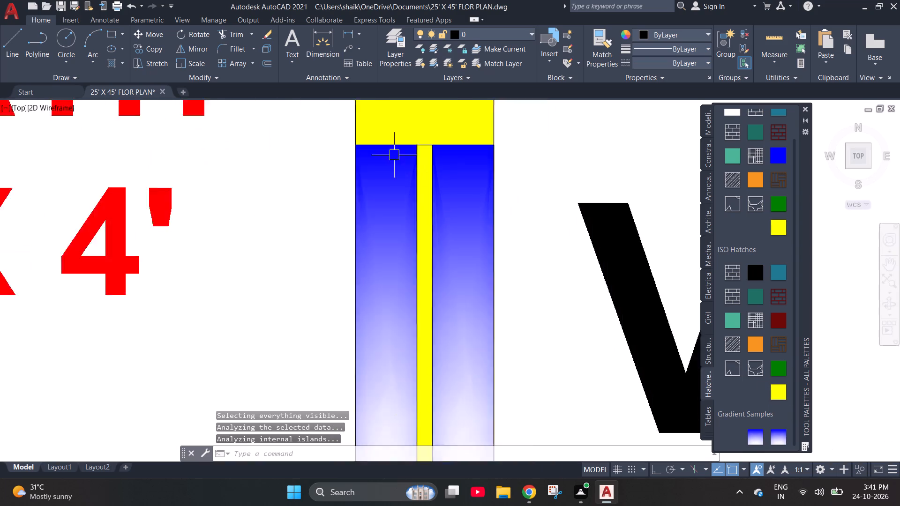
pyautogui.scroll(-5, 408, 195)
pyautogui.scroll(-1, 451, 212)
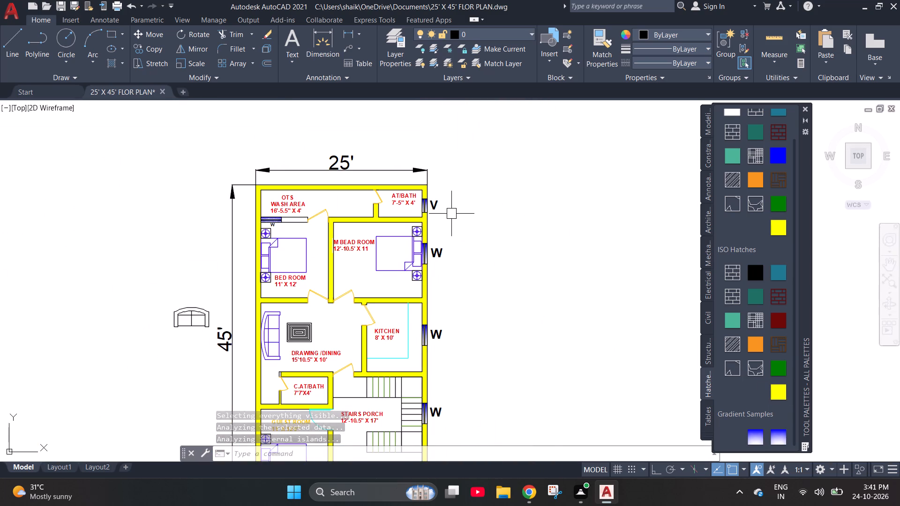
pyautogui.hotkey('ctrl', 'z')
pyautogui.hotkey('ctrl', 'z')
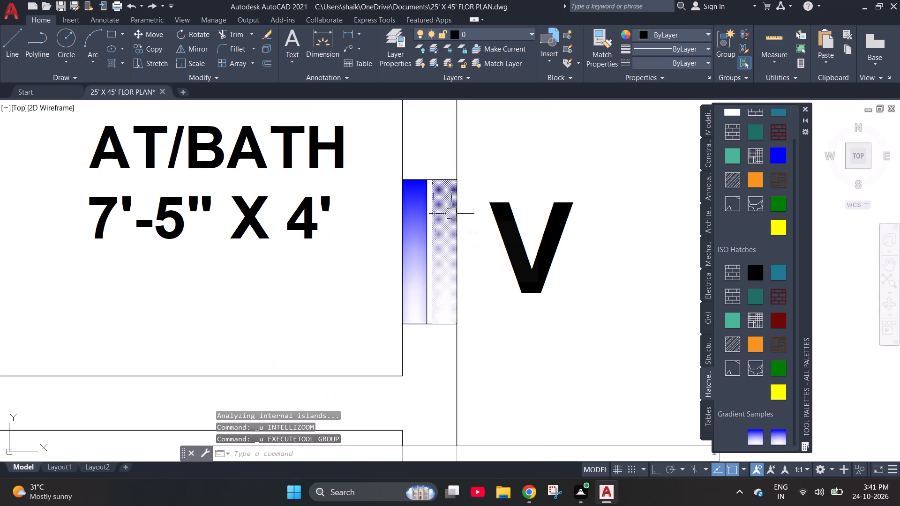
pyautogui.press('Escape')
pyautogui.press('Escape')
# Fill the exterior wall beside the M BEAD ROOM and its connected partition wall with solid black.
pyautogui.scroll(-5, 391, 250)
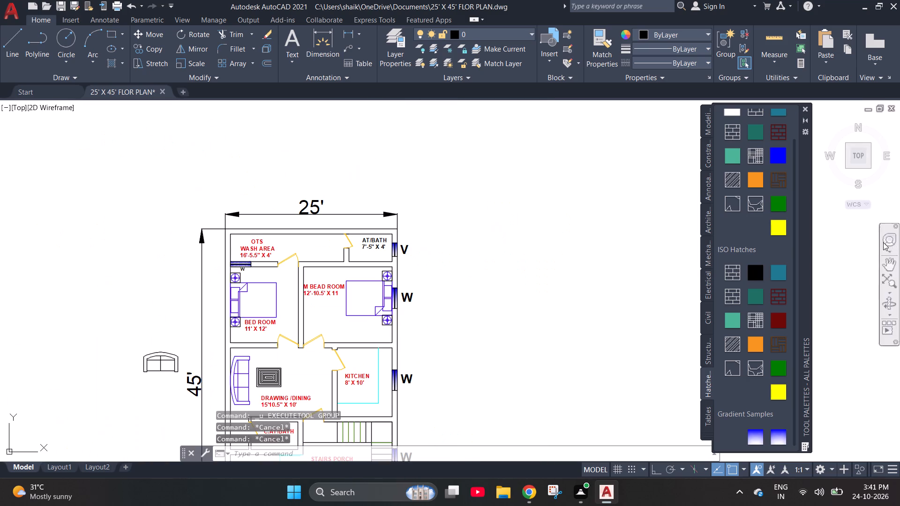
pyautogui.click(757, 273)
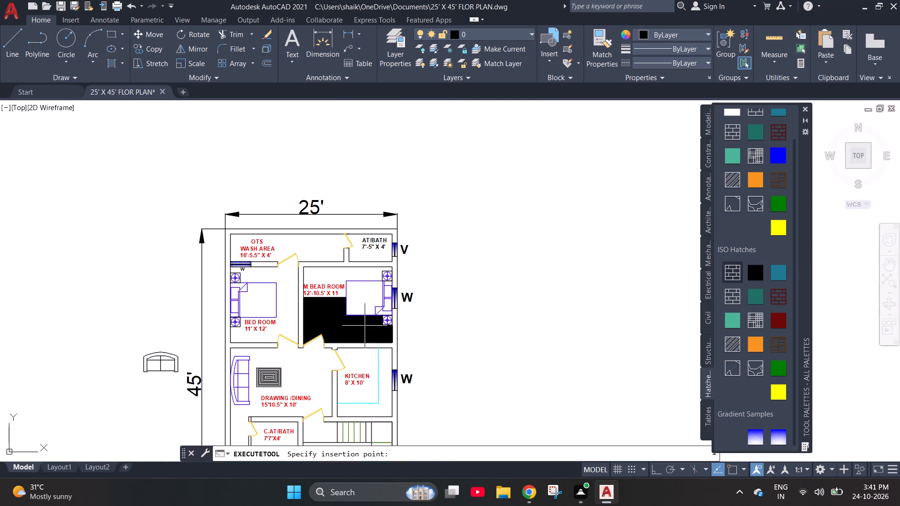
pyautogui.click(396, 340)
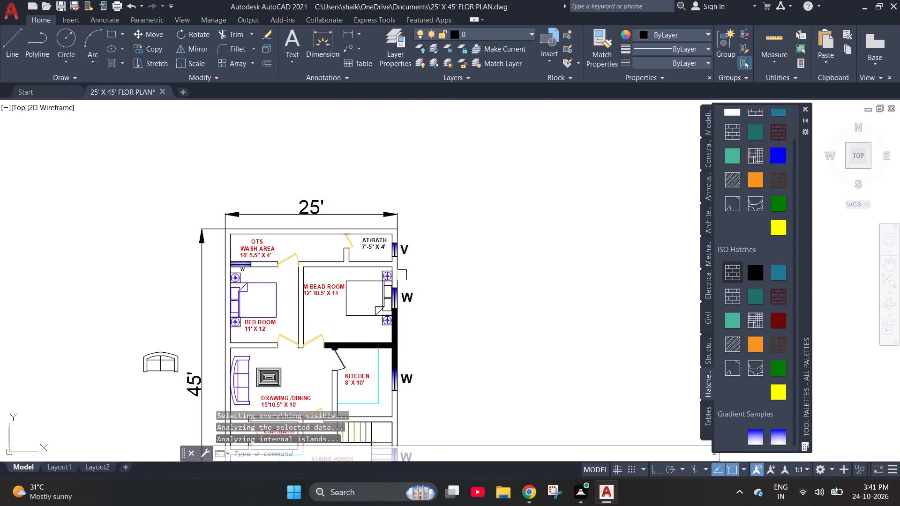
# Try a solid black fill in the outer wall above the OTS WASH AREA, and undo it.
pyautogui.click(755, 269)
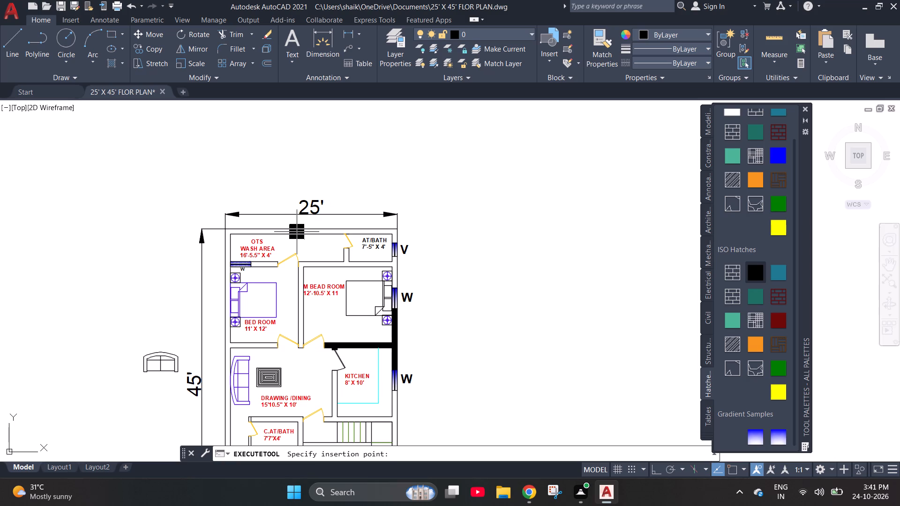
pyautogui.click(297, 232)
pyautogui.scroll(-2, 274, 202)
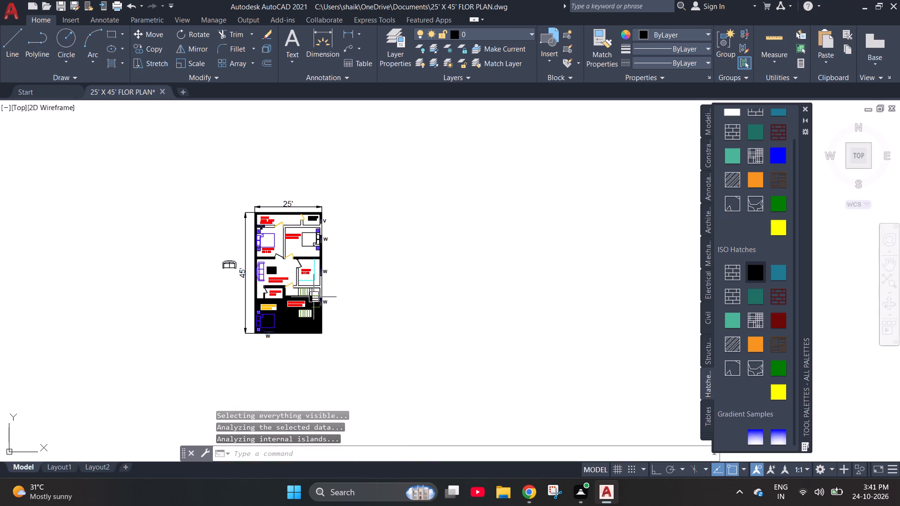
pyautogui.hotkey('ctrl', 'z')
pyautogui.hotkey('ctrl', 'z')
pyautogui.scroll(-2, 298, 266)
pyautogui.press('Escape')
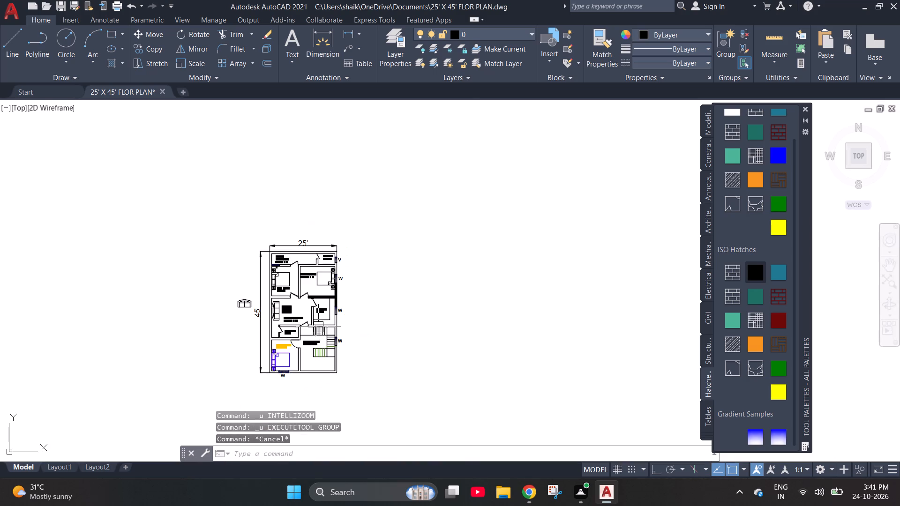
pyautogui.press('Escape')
# Fill the exterior wall between the KITCHEN and STAIRS PORCH windows and its connected kitchen partition walls with solid black.
pyautogui.scroll(3, 291, 329)
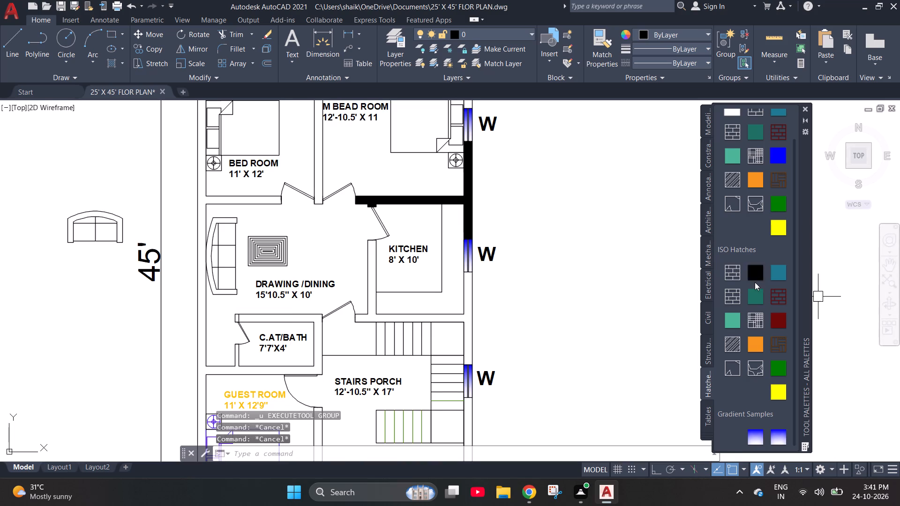
pyautogui.click(756, 277)
pyautogui.click(471, 322)
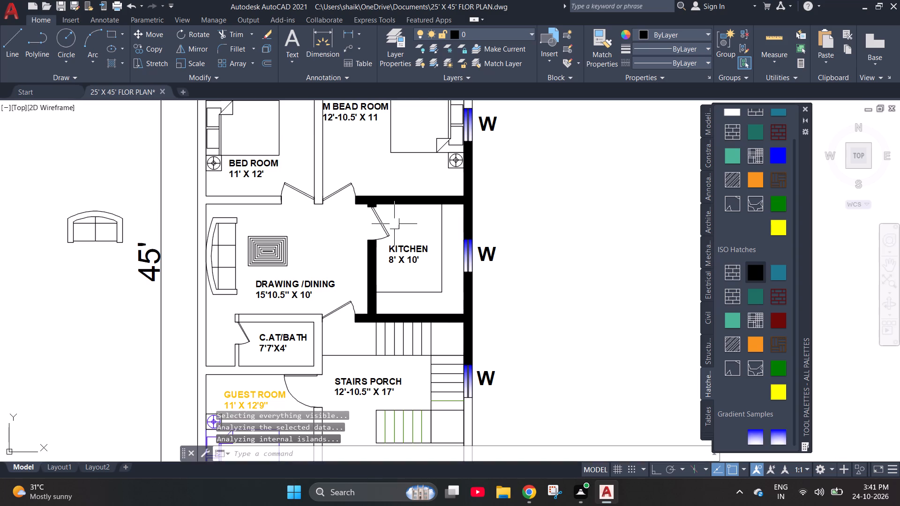
pyautogui.scroll(-2, 375, 208)
pyautogui.scroll(2, 399, 327)
pyautogui.press('Escape')
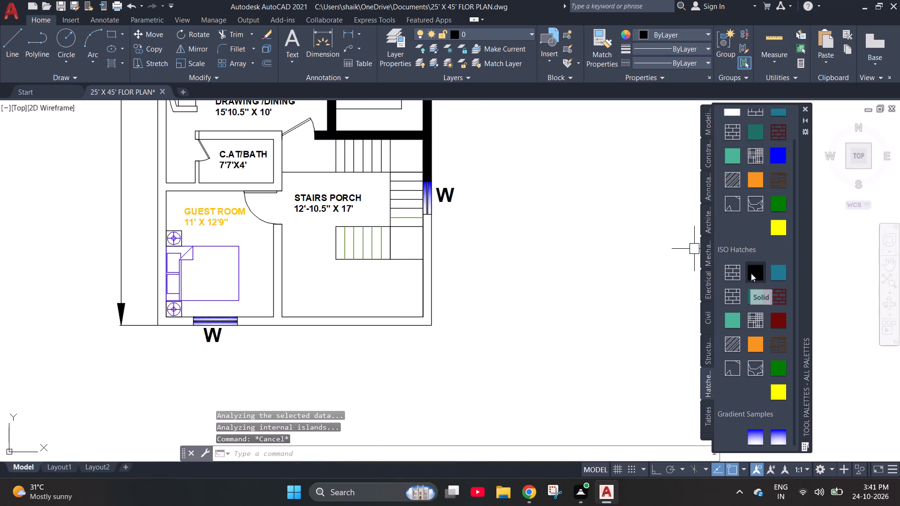
# Fill the exterior wall around the STAIRS PORCH and its connected partition with the GUEST ROOM with solid black.
pyautogui.click(751, 273)
pyautogui.click(426, 280)
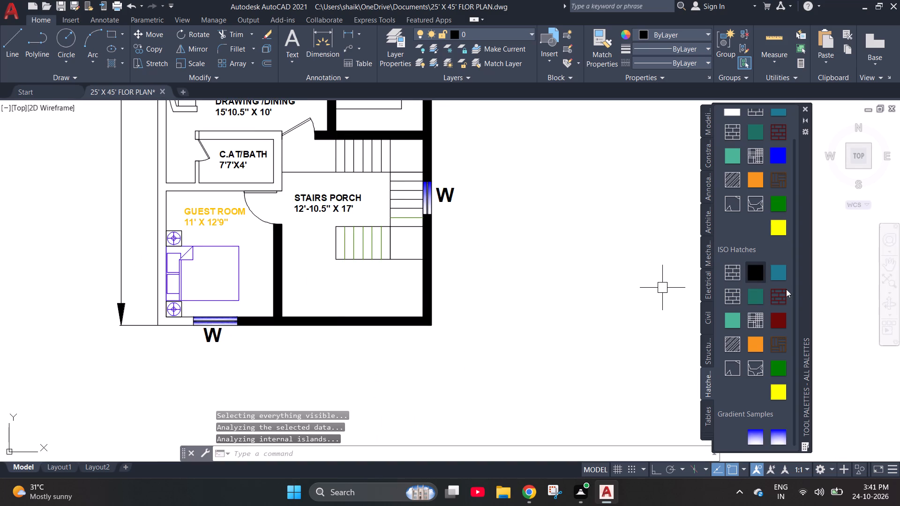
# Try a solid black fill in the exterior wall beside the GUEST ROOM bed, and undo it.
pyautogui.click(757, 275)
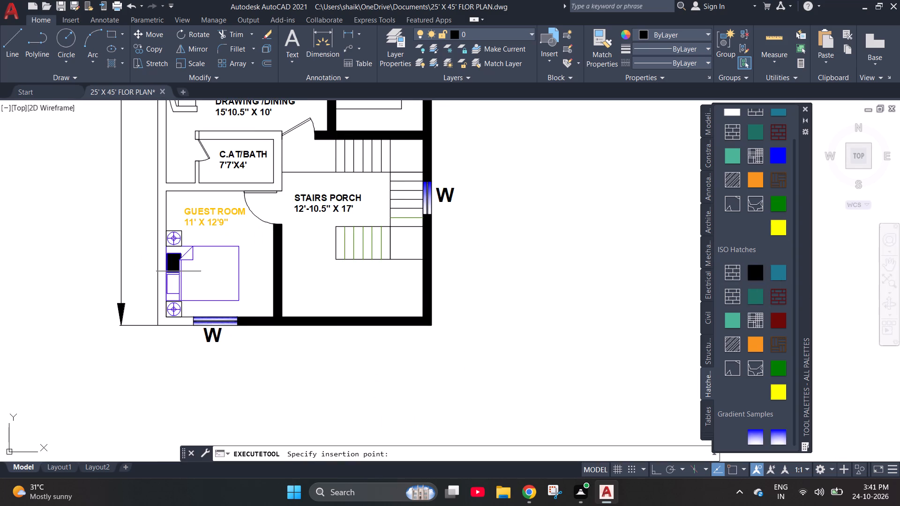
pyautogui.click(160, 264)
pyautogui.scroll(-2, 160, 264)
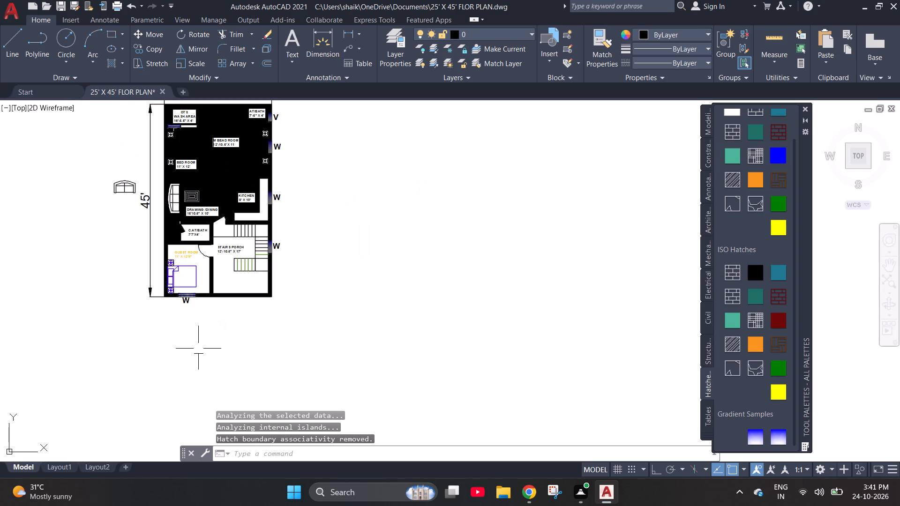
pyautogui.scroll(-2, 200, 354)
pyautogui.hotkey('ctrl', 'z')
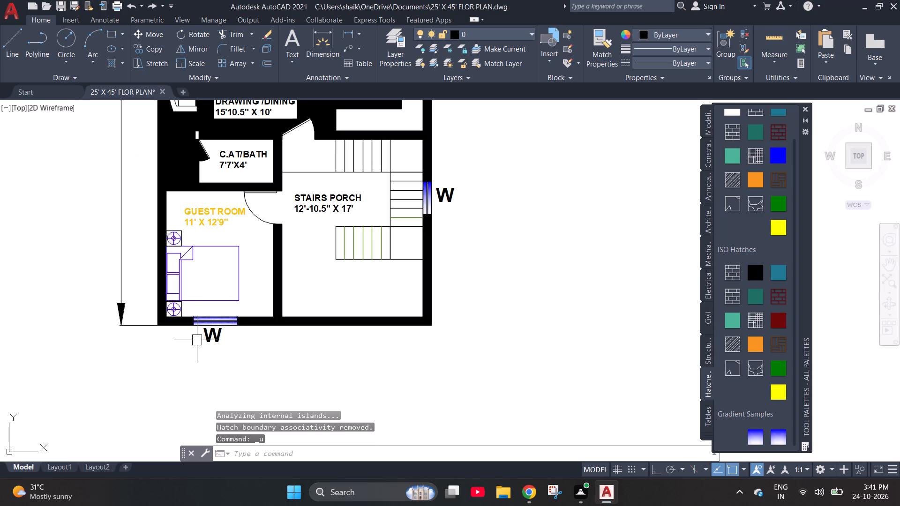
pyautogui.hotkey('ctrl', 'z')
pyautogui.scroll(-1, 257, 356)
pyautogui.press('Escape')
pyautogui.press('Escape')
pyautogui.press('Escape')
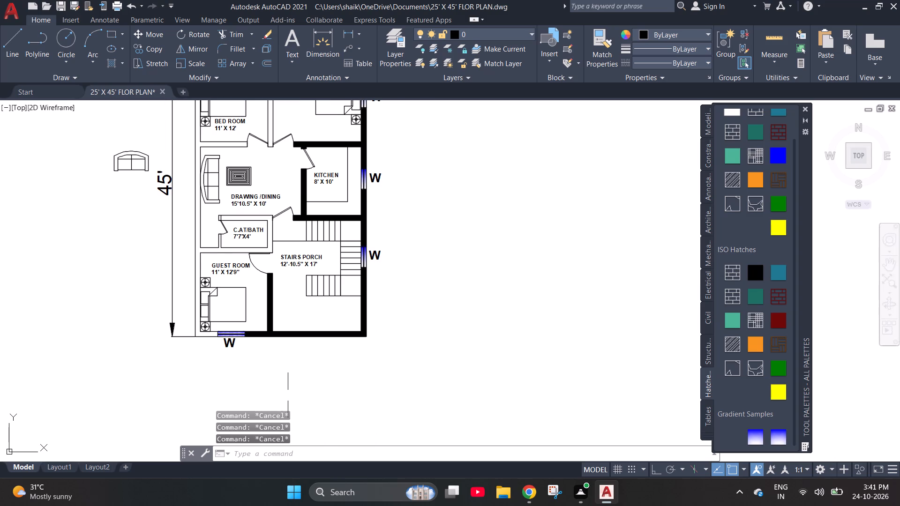
# Fill the outer wall from the OTS WASH AREA corner, together with its connected interior walls, with solid black.
pyautogui.click(754, 273)
pyautogui.scroll(-2, 427, 337)
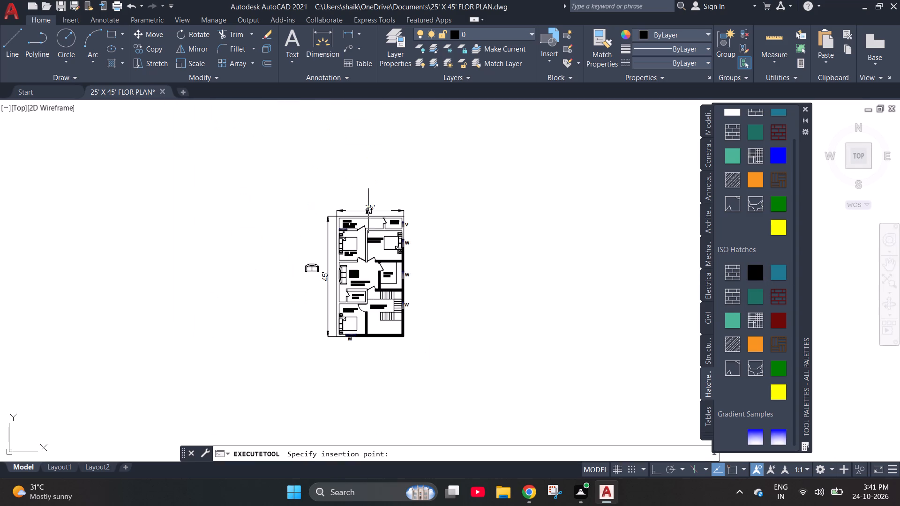
pyautogui.scroll(3, 362, 198)
pyautogui.scroll(3, 247, 278)
pyautogui.click(292, 282)
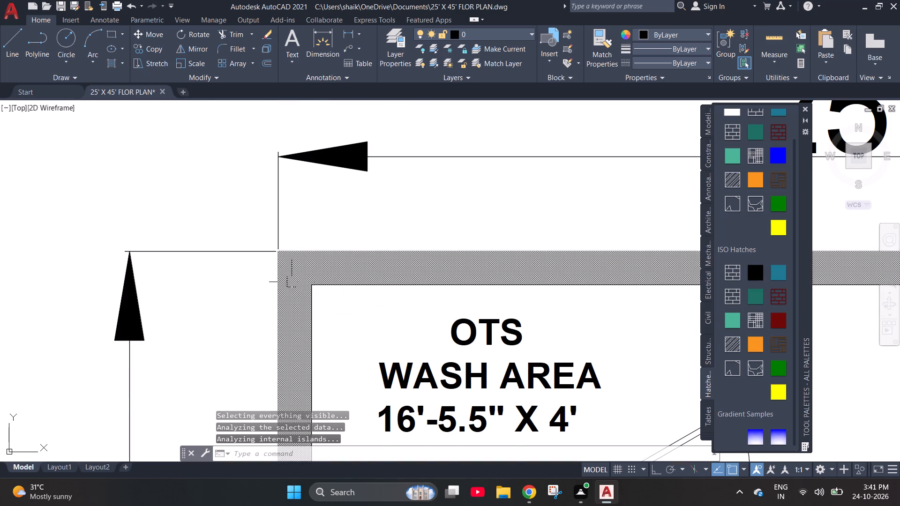
pyautogui.scroll(-5, 247, 193)
pyautogui.scroll(2, 266, 297)
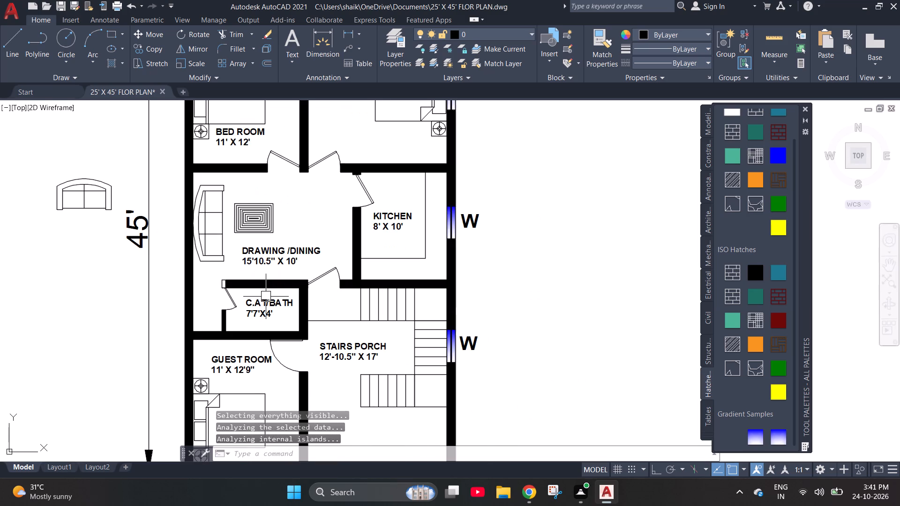
pyautogui.press('Escape')
pyautogui.press('Escape')
pyautogui.press('Escape')
pyautogui.scroll(3, 230, 287)
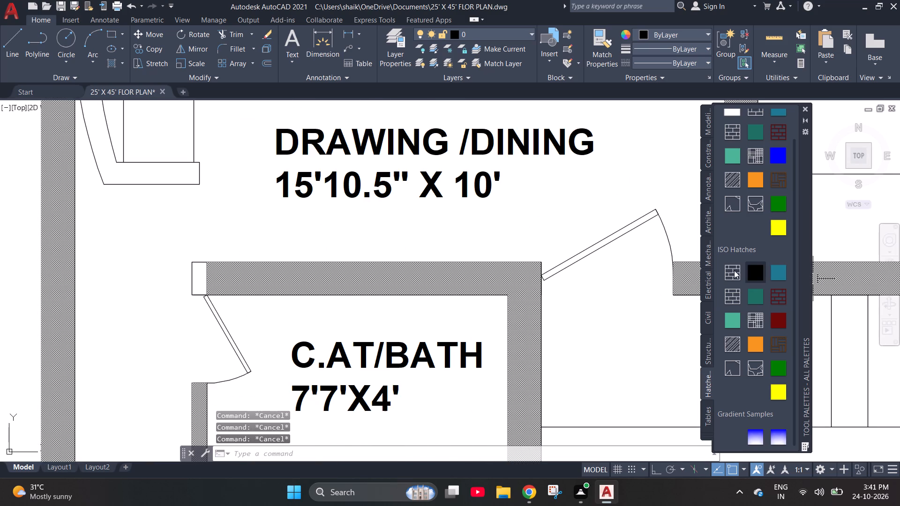
# Fill the small wall end beside the C.AT/BATH door with solid black.
pyautogui.click(755, 268)
pyautogui.press('Escape')
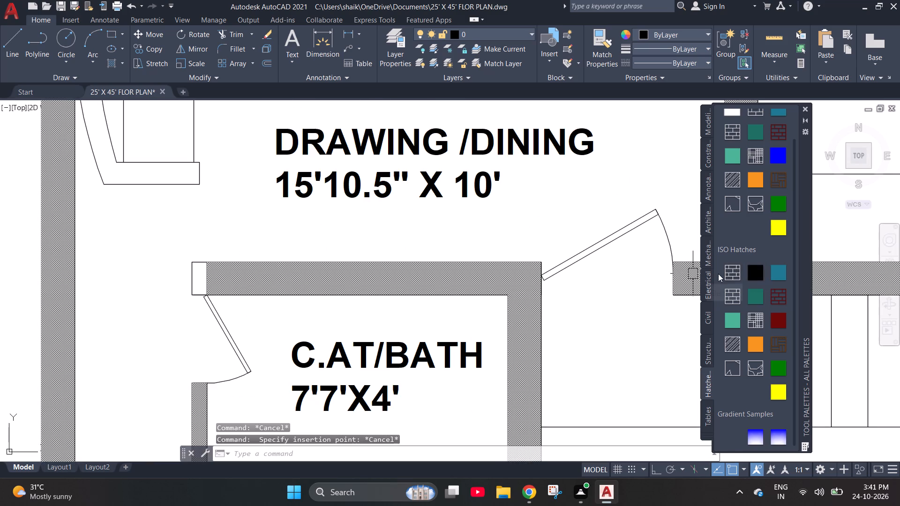
pyautogui.press('Escape')
pyautogui.click(766, 271)
pyautogui.click(756, 275)
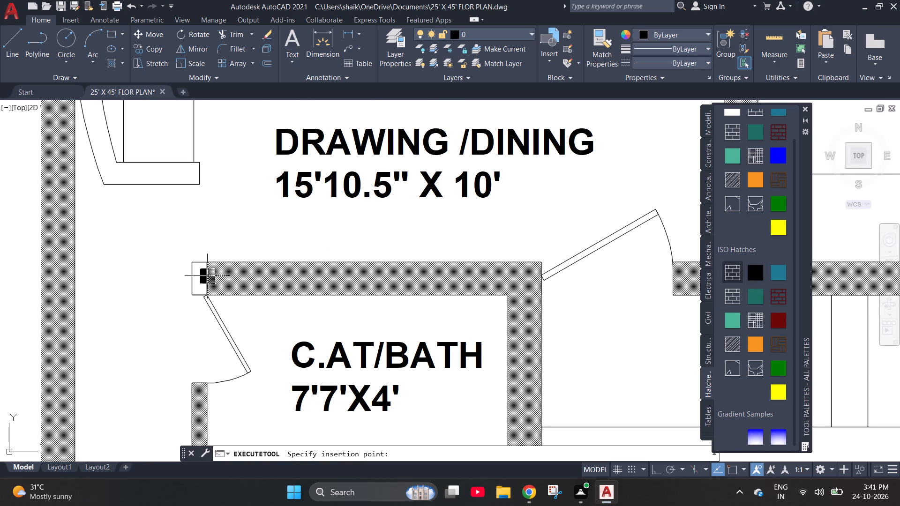
pyautogui.click(200, 275)
pyautogui.press('Escape')
pyautogui.scroll(-4, 200, 275)
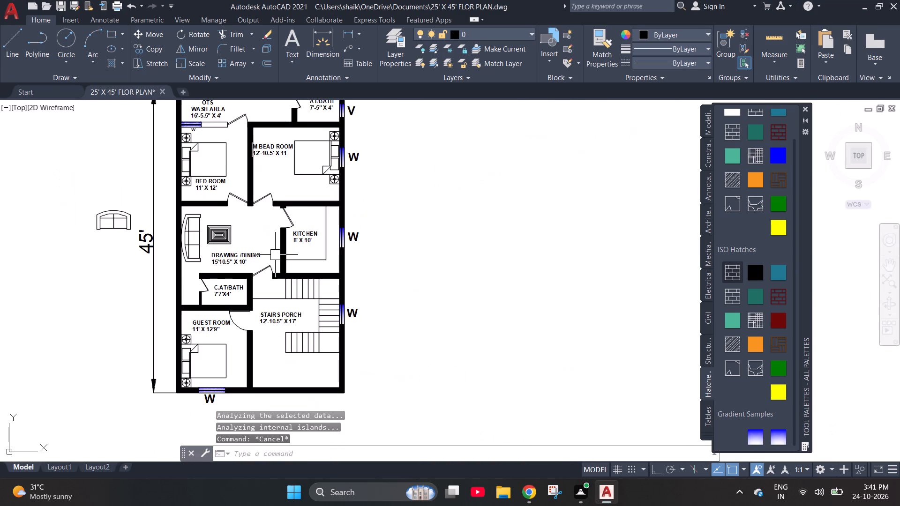
# Fill the wall segment between the OTS WASH AREA window and door with solid black.
pyautogui.scroll(-1, 275, 255)
pyautogui.scroll(4, 235, 156)
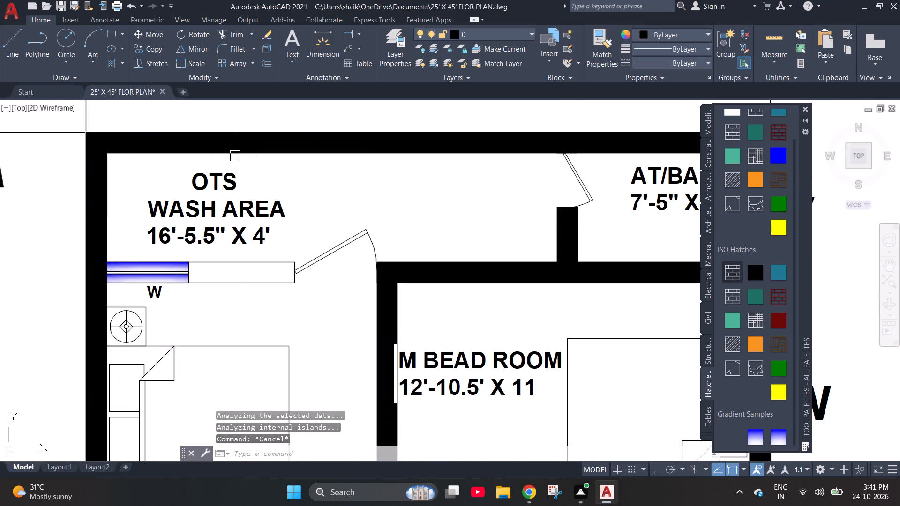
pyautogui.press('Escape')
pyautogui.press('Escape')
pyautogui.click(750, 272)
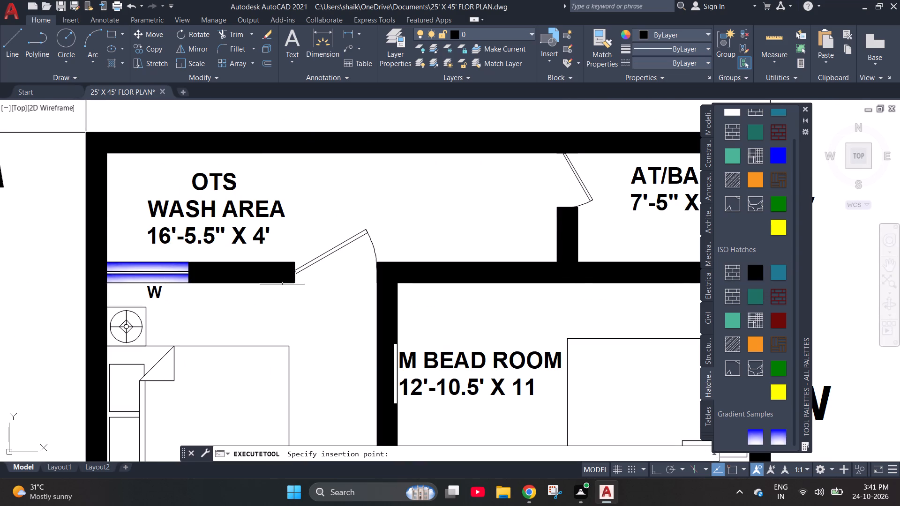
pyautogui.click(267, 272)
pyautogui.press('Escape')
pyautogui.scroll(-3, 267, 272)
pyautogui.scroll(-2, 193, 245)
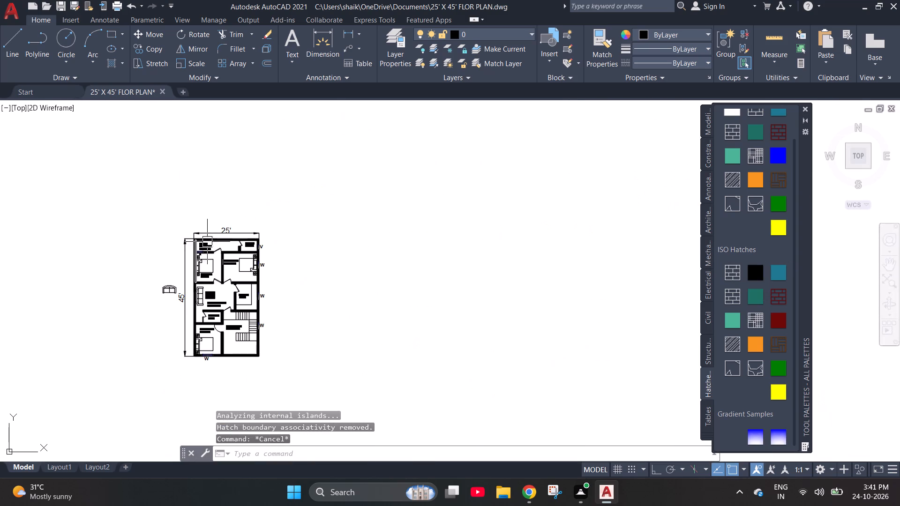
# Examine the wall fills across the whole floor plan.
pyautogui.scroll(5, 206, 332)
pyautogui.scroll(-5, 204, 306)
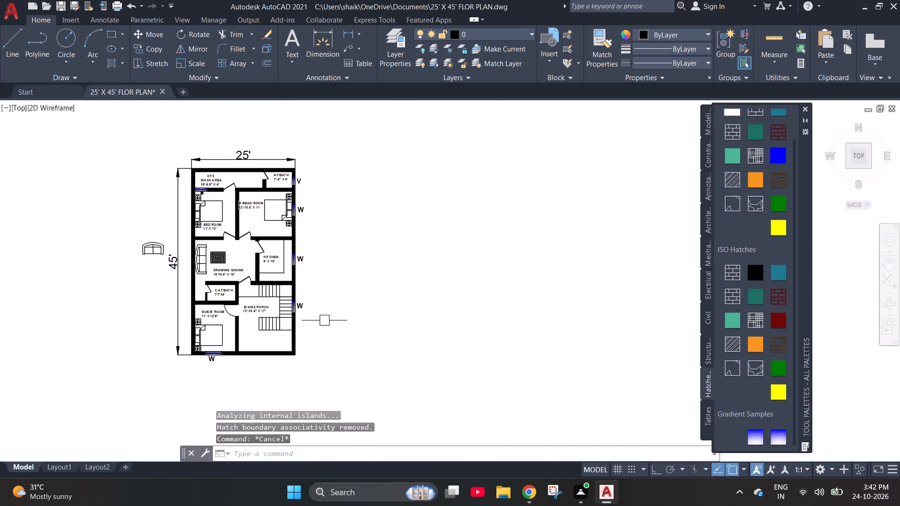
pyautogui.press('Escape')
pyautogui.scroll(3, 216, 290)
pyautogui.scroll(3, 368, 331)
pyautogui.scroll(-3, 229, 307)
pyautogui.press('Escape')
pyautogui.press('Escape')
pyautogui.scroll(3, 217, 202)
pyautogui.scroll(-5, 217, 202)
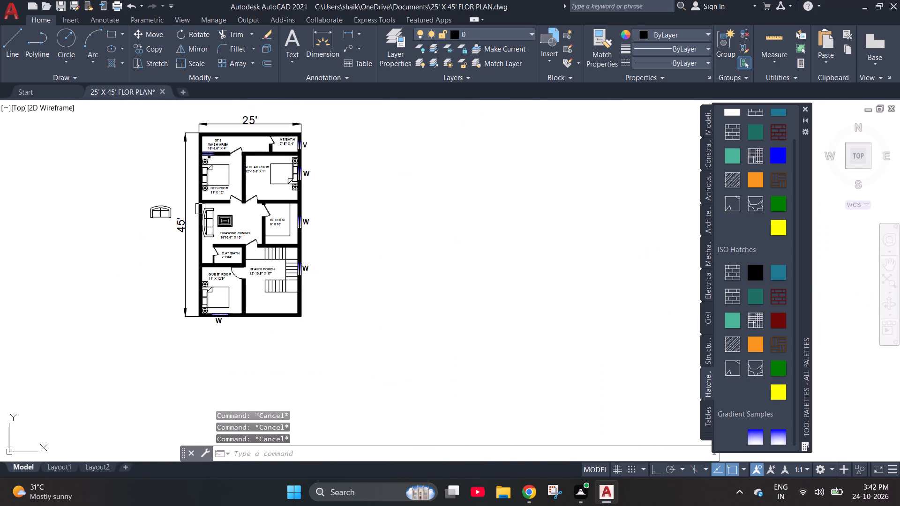
pyautogui.scroll(3, 242, 136)
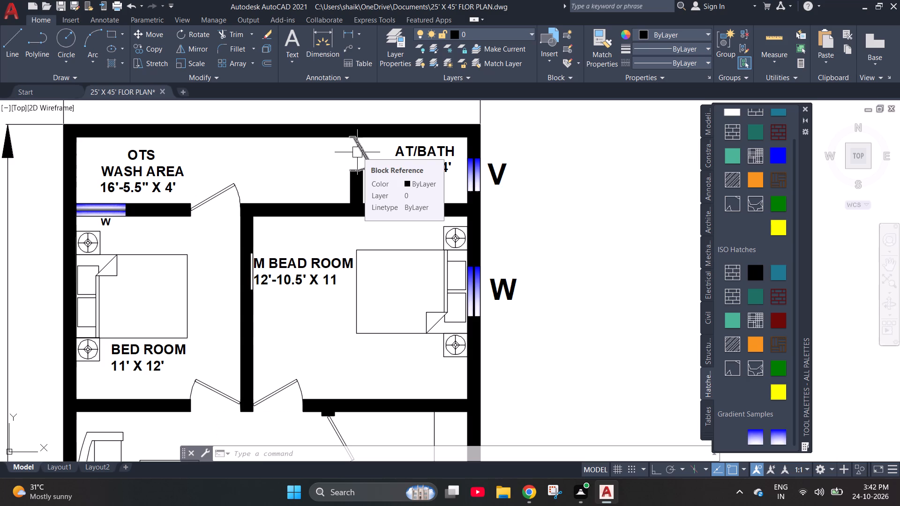
pyautogui.scroll(-3, 357, 152)
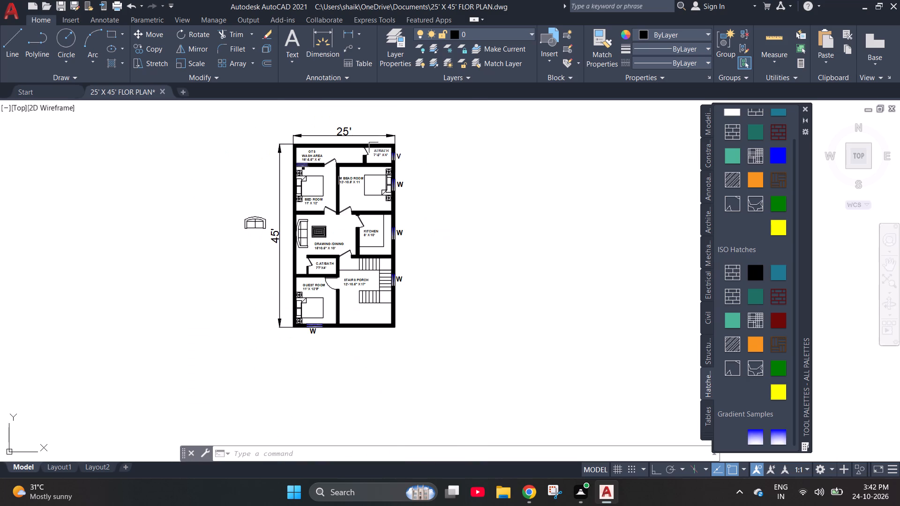
# Assign the beds and bedside tables in the BED ROOM, M BEAD ROOM and GUEST ROOM to the FURNITURE layer.
pyautogui.scroll(4, 300, 170)
pyautogui.click(300, 179)
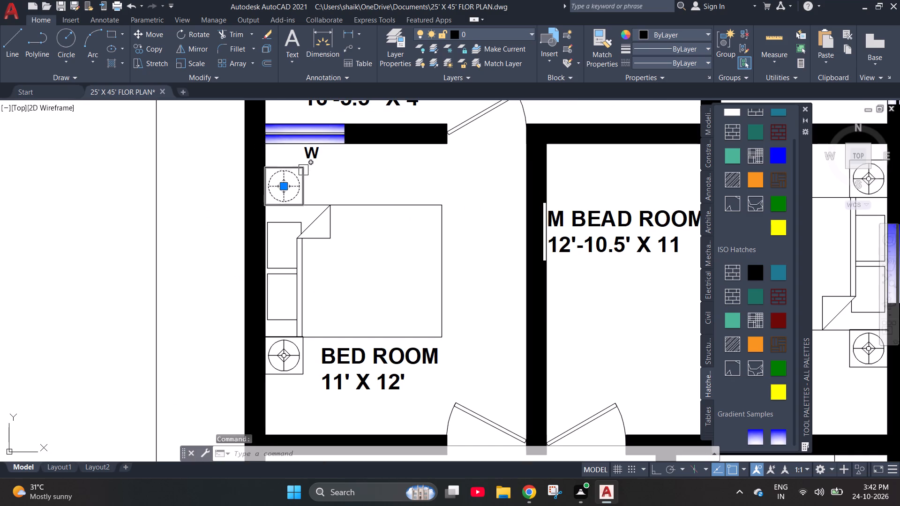
pyautogui.click(303, 169)
pyautogui.click(328, 207)
pyautogui.click(307, 368)
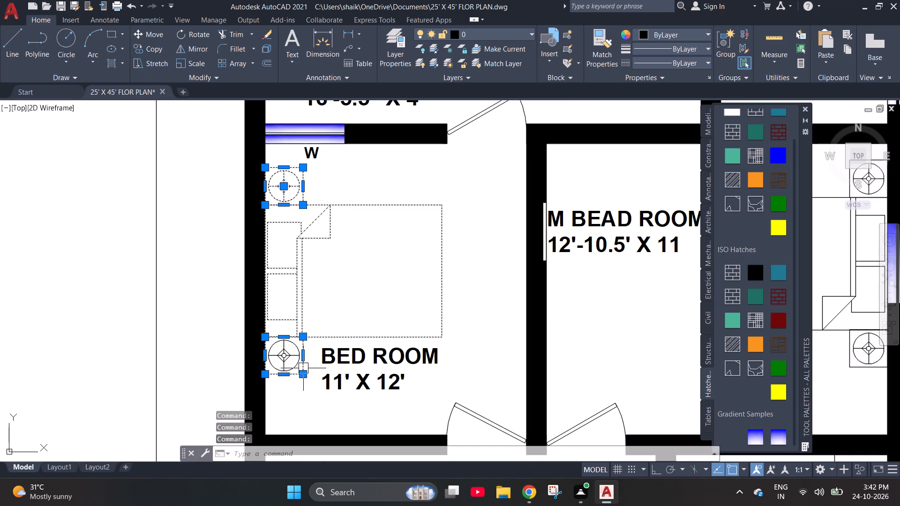
pyautogui.click(296, 366)
pyautogui.scroll(-2, 273, 325)
pyautogui.scroll(2, 501, 276)
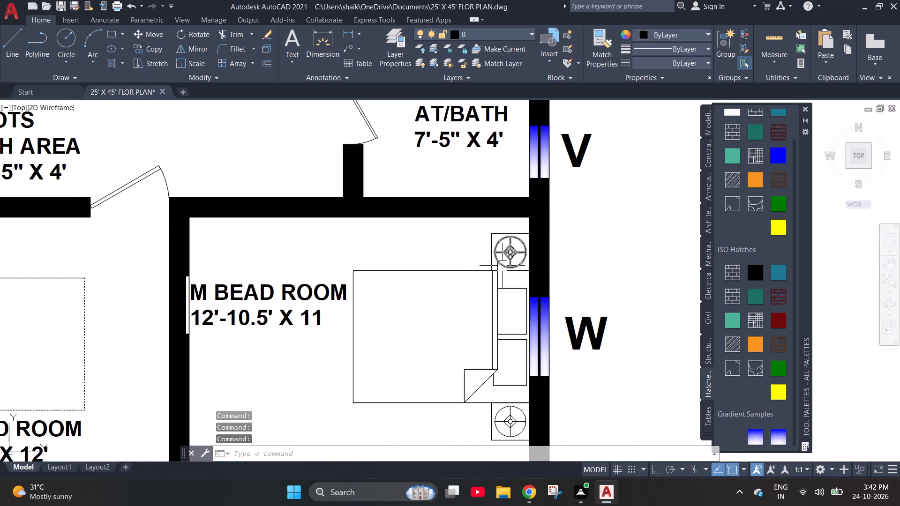
pyautogui.click(504, 257)
pyautogui.click(495, 237)
pyautogui.click(492, 231)
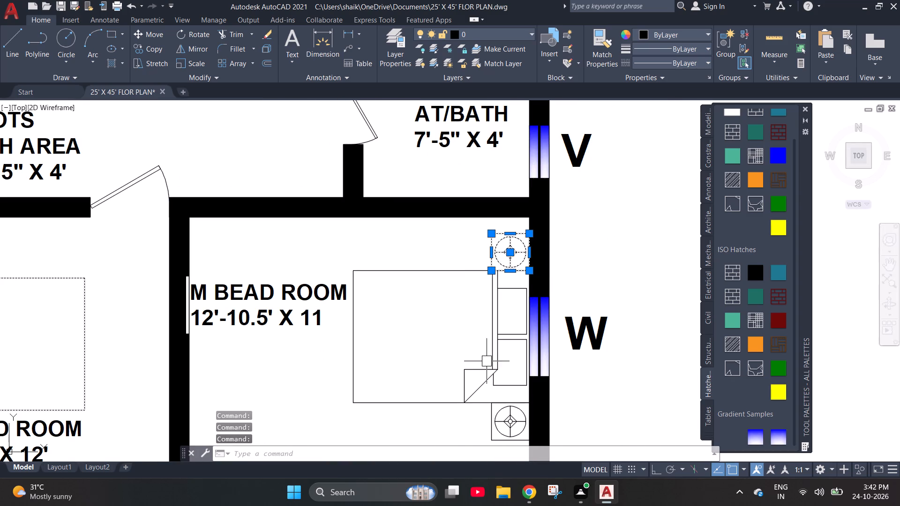
pyautogui.click(492, 358)
pyautogui.click(494, 426)
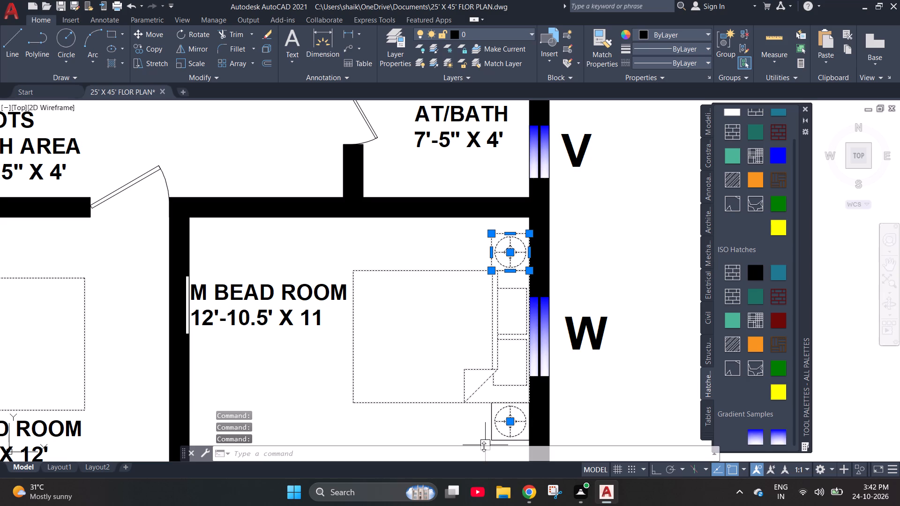
pyautogui.click(490, 440)
pyautogui.scroll(-4, 405, 263)
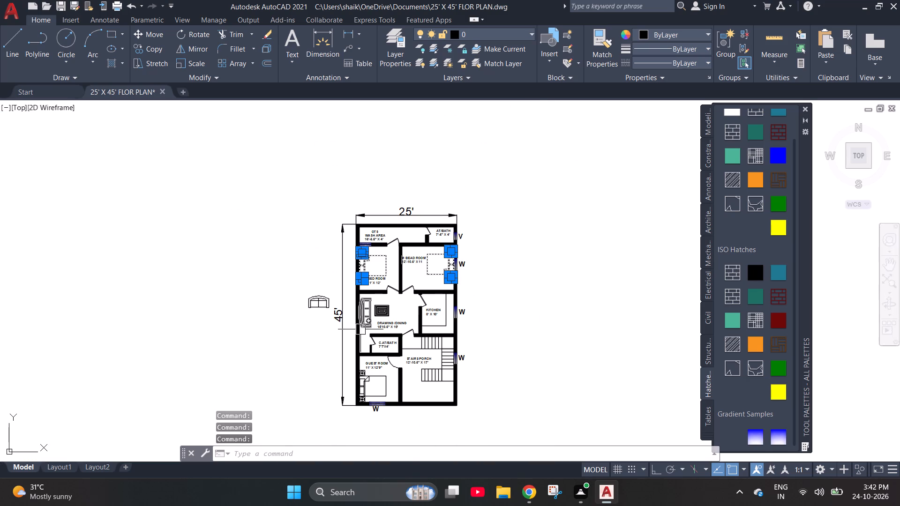
pyautogui.scroll(3, 361, 395)
pyautogui.click(362, 313)
pyautogui.click(369, 304)
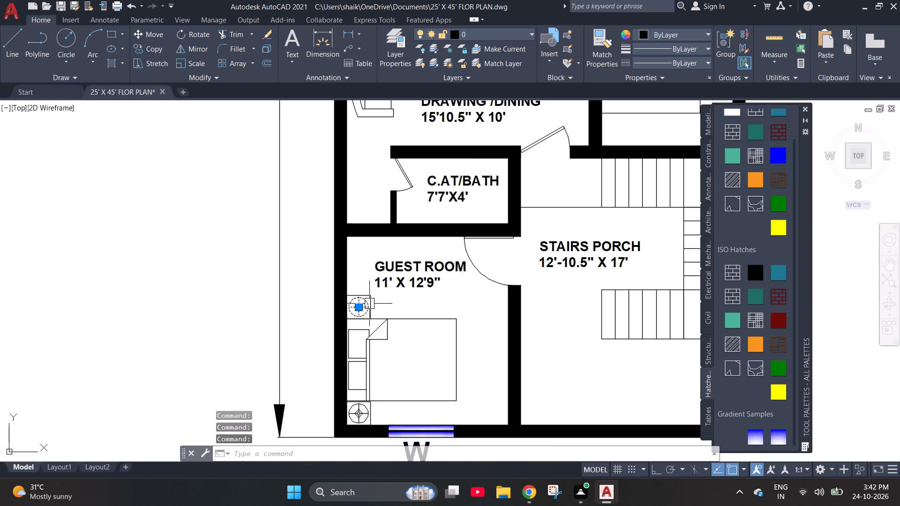
pyautogui.click(373, 304)
pyautogui.click(368, 311)
pyautogui.scroll(3, 374, 309)
pyautogui.click(353, 323)
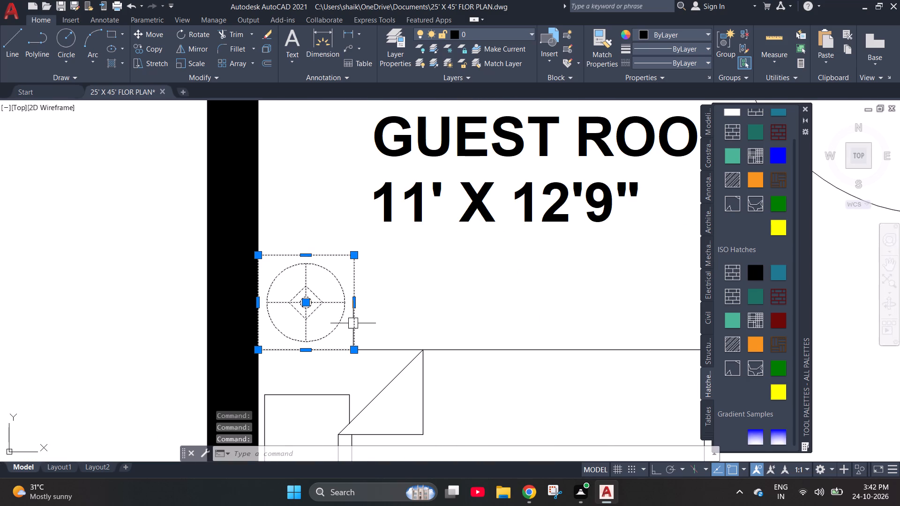
pyautogui.click(396, 351)
pyautogui.scroll(-2, 350, 166)
pyautogui.scroll(2, 351, 397)
pyautogui.click(350, 396)
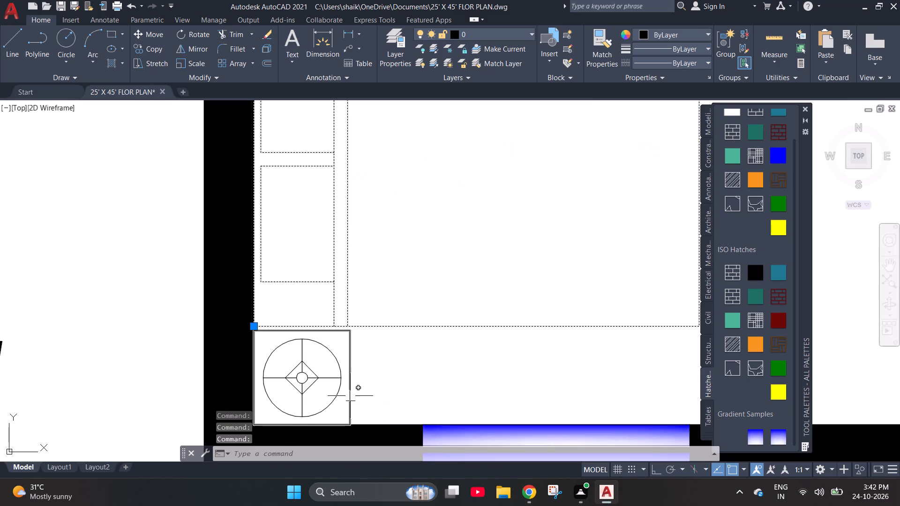
pyautogui.click(315, 383)
pyautogui.scroll(-5, 292, 333)
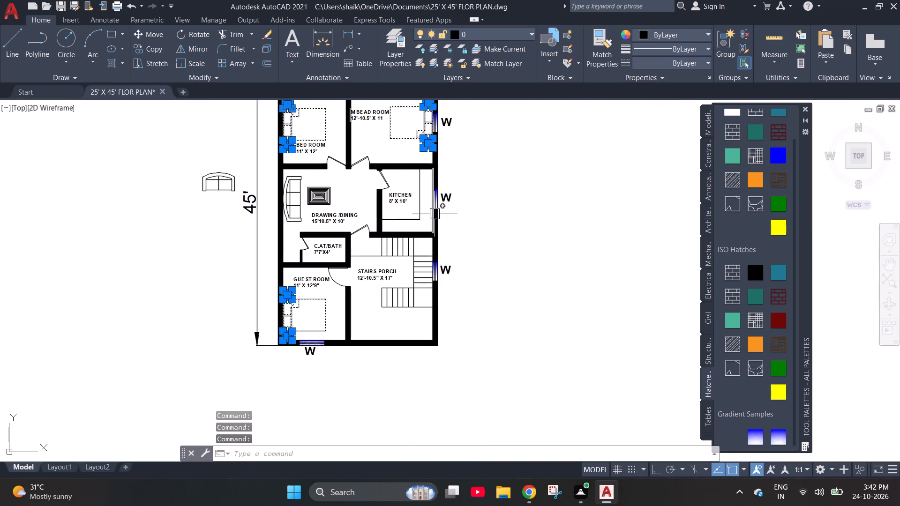
pyautogui.click(482, 33)
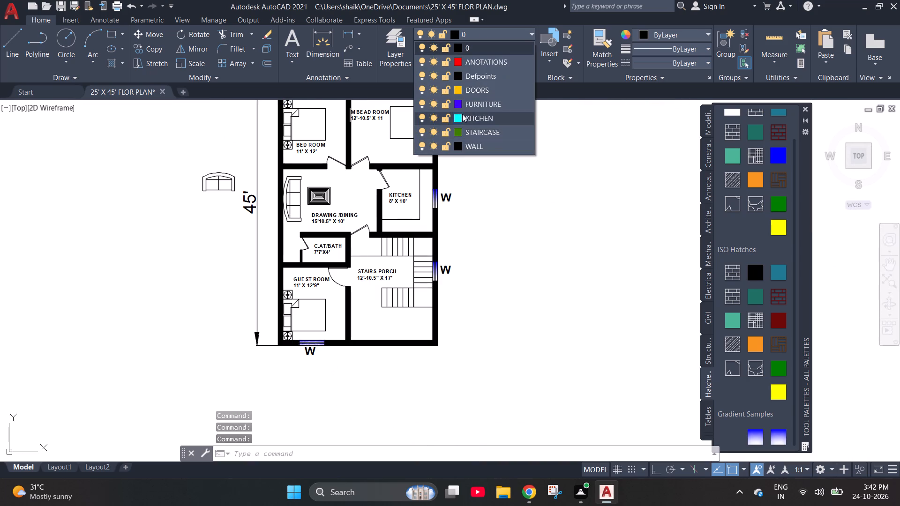
pyautogui.click(455, 105)
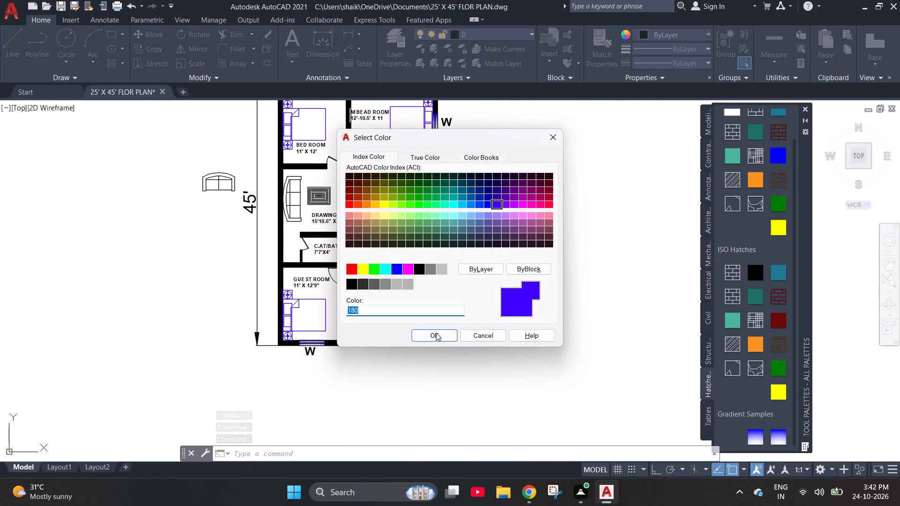
pyautogui.click(436, 332)
pyautogui.press('Escape')
# Assign the sofa against the DRAWING/DINING room's outer wall to the FURNITURE layer.
pyautogui.scroll(-1, 465, 342)
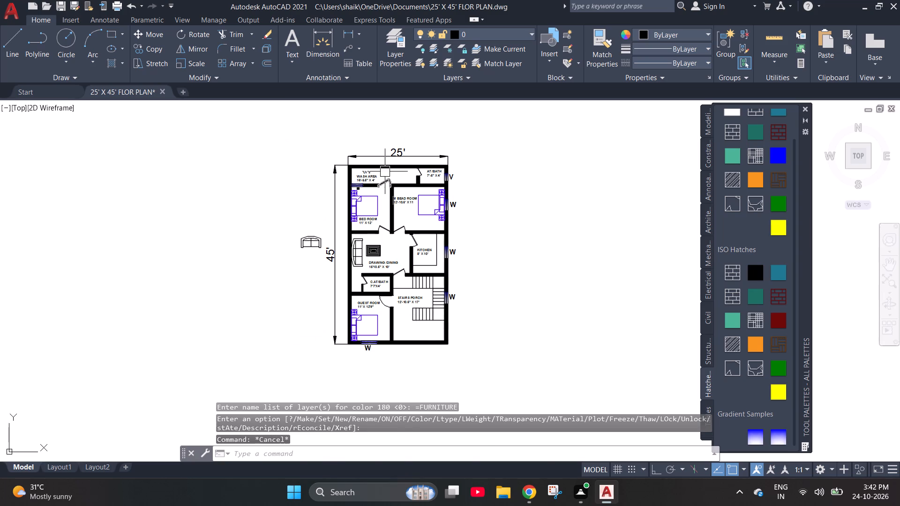
pyautogui.scroll(2, 384, 171)
pyautogui.scroll(-1, 363, 304)
pyautogui.click(335, 342)
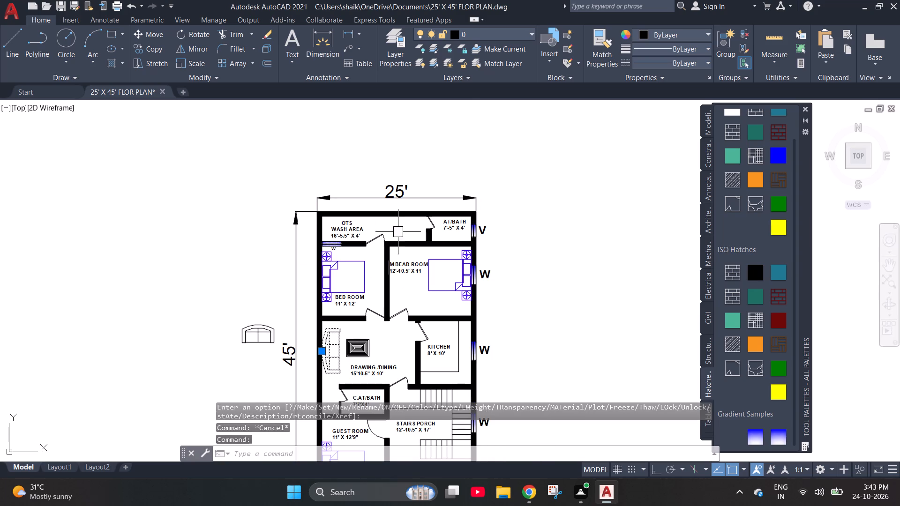
pyautogui.click(517, 32)
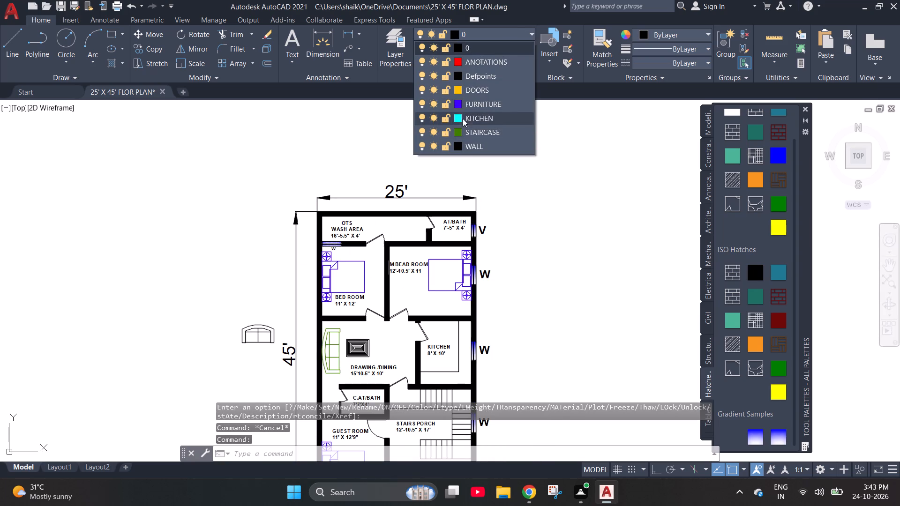
pyautogui.click(455, 104)
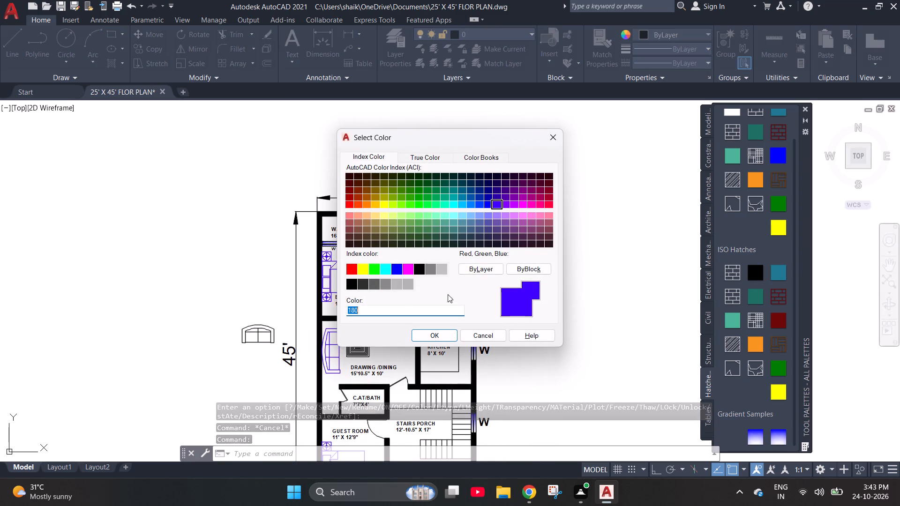
pyautogui.press('Escape')
# Assign all the nested rectangles of the DRAWING/DINING room's centre table to the FURNITURE layer.
pyautogui.scroll(3, 343, 364)
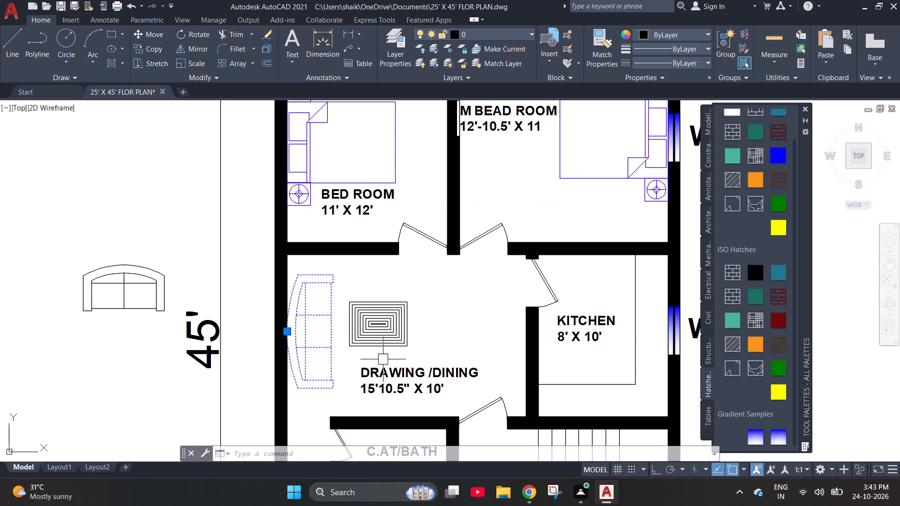
pyautogui.scroll(2, 386, 350)
pyautogui.moveTo(463, 352); pyautogui.dragTo(458, 345)
pyautogui.click(269, 192)
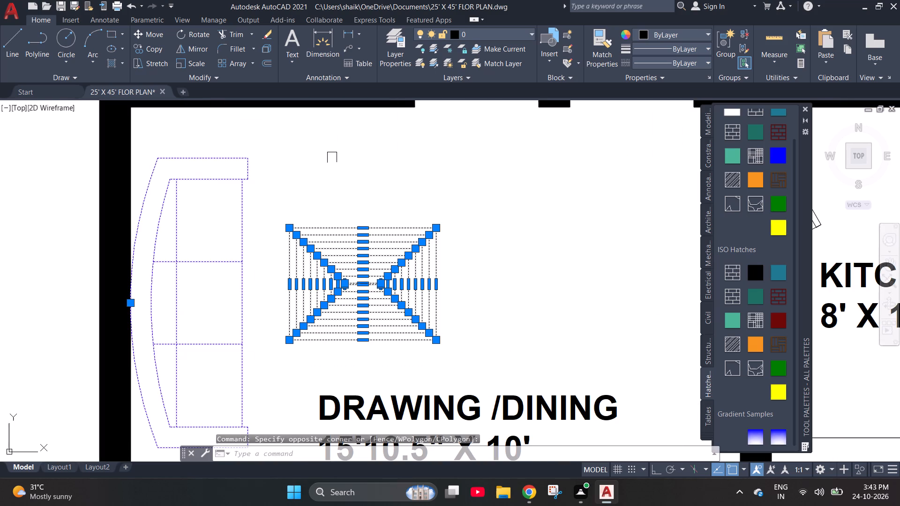
pyautogui.click(481, 31)
pyautogui.click(459, 102)
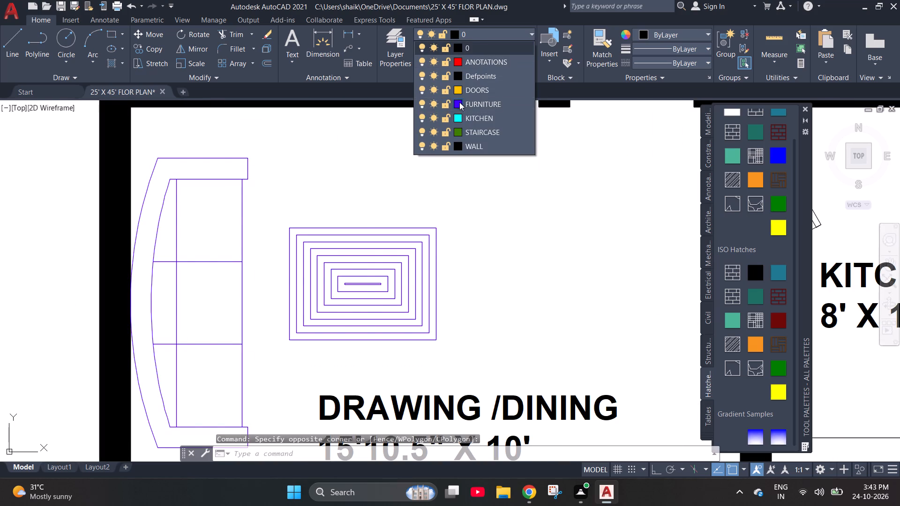
pyautogui.press('Escape')
pyautogui.scroll(-1, 352, 245)
pyautogui.press('Escape')
# Assign all the room, kitchen, bath and wash-area doors across the floor plan to the DOORS layer.
pyautogui.scroll(-2, 400, 269)
pyautogui.scroll(-1, 319, 258)
pyautogui.scroll(2, 388, 248)
pyautogui.click(397, 201)
pyautogui.click(397, 212)
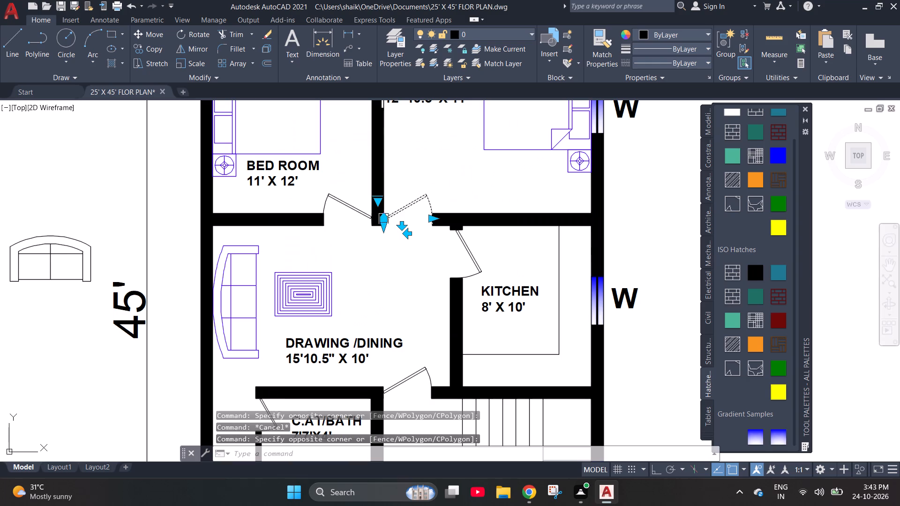
pyautogui.click(358, 217)
pyautogui.click(467, 251)
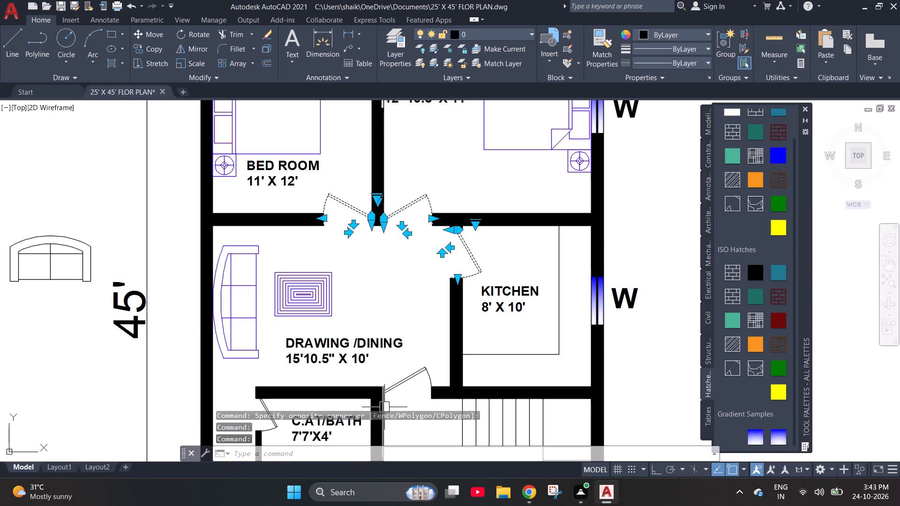
pyautogui.click(409, 388)
pyautogui.click(410, 383)
pyautogui.click(410, 380)
pyautogui.scroll(-2, 444, 297)
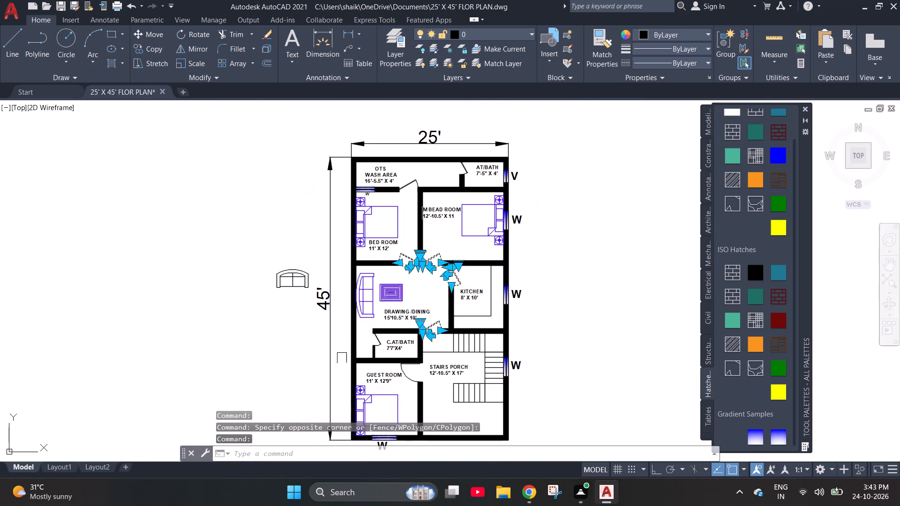
pyautogui.scroll(2, 342, 358)
pyautogui.click(427, 308)
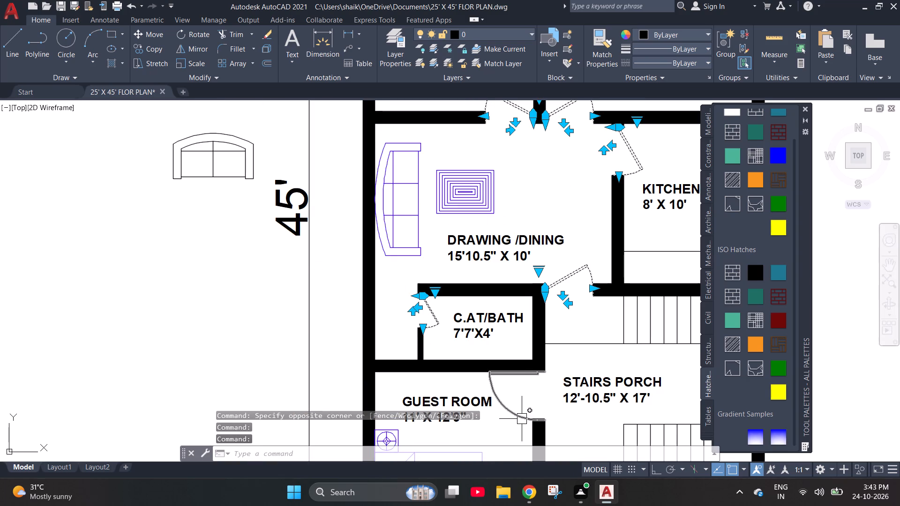
pyautogui.click(522, 419)
pyautogui.scroll(-2, 486, 430)
pyautogui.scroll(-1, 446, 400)
pyautogui.scroll(3, 490, 289)
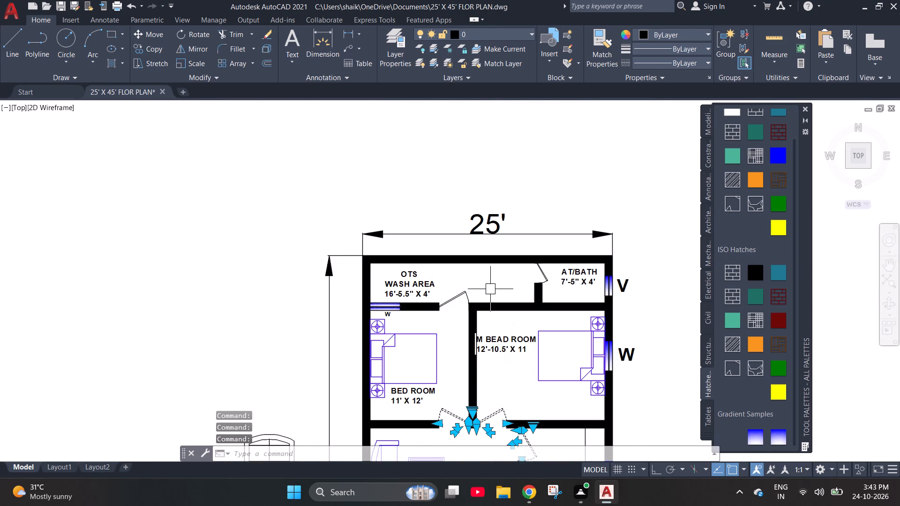
pyautogui.click(434, 302)
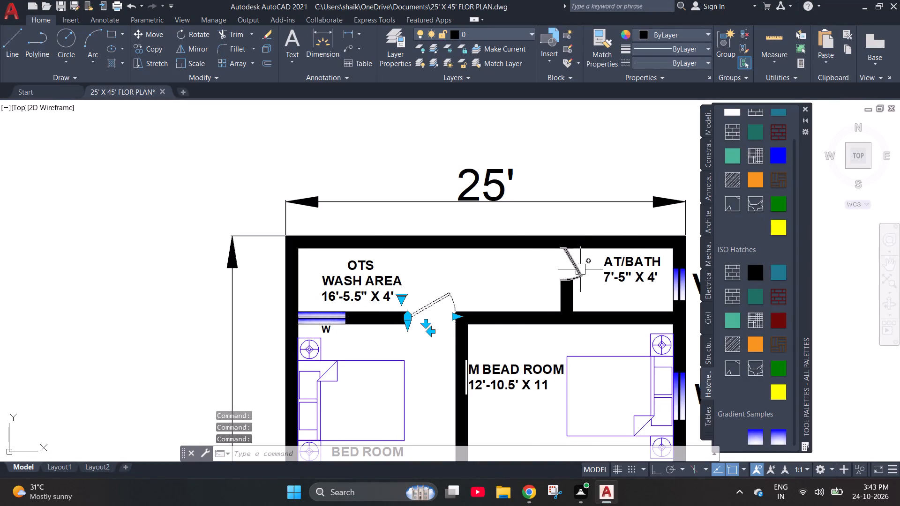
pyautogui.click(580, 269)
pyautogui.scroll(-2, 510, 233)
pyautogui.scroll(3, 510, 356)
pyautogui.scroll(-2, 500, 344)
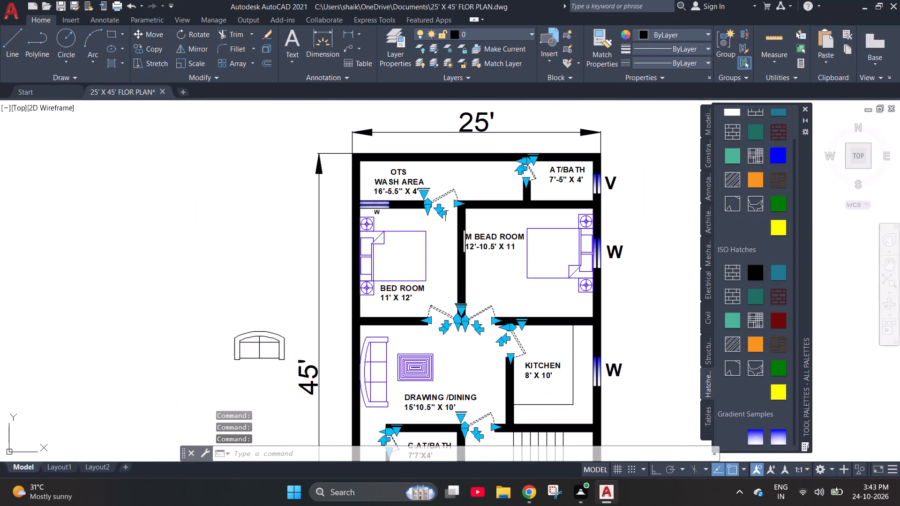
pyautogui.click(528, 35)
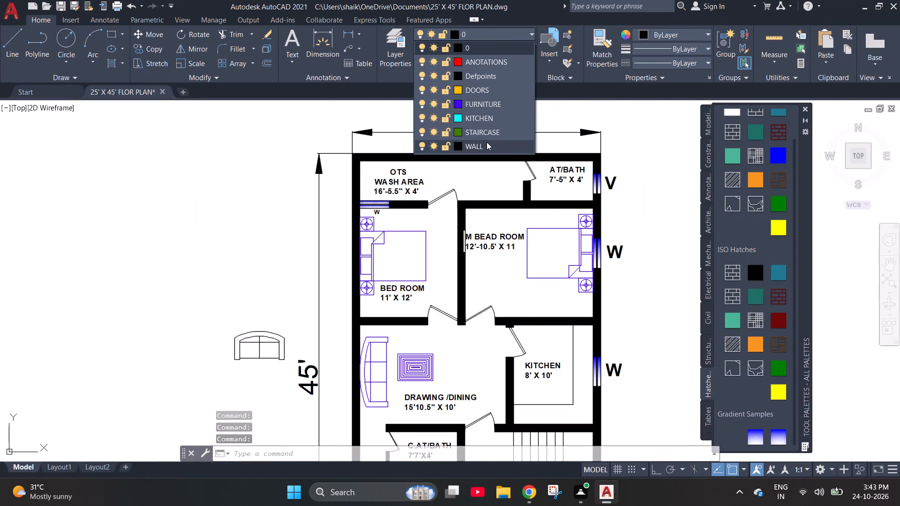
pyautogui.click(458, 132)
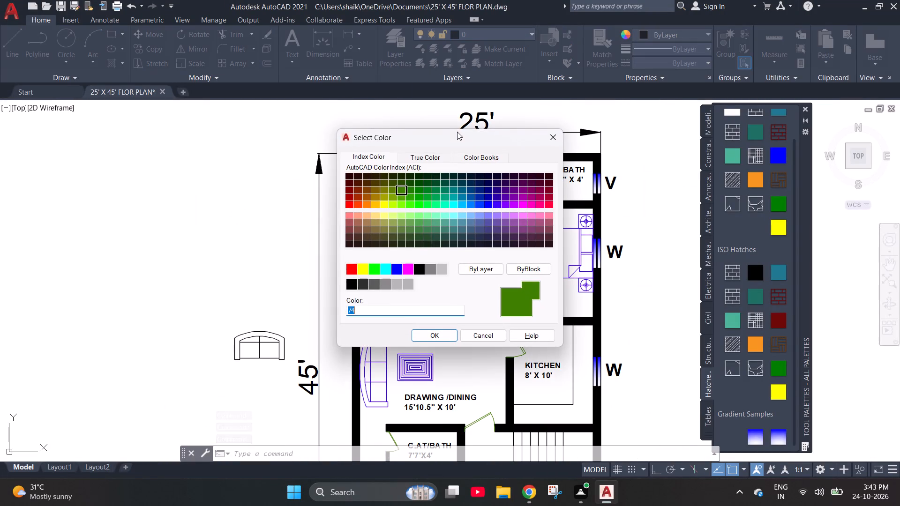
pyautogui.press('Escape')
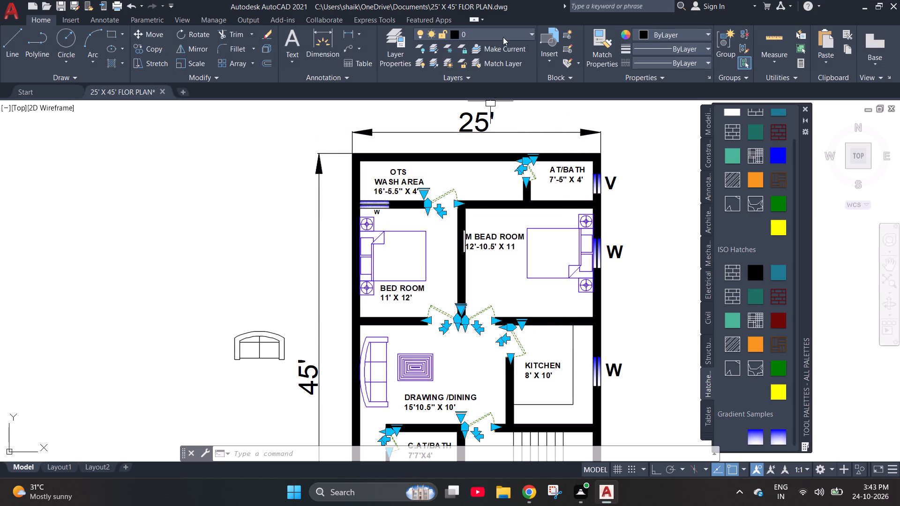
pyautogui.click(504, 33)
pyautogui.click(459, 89)
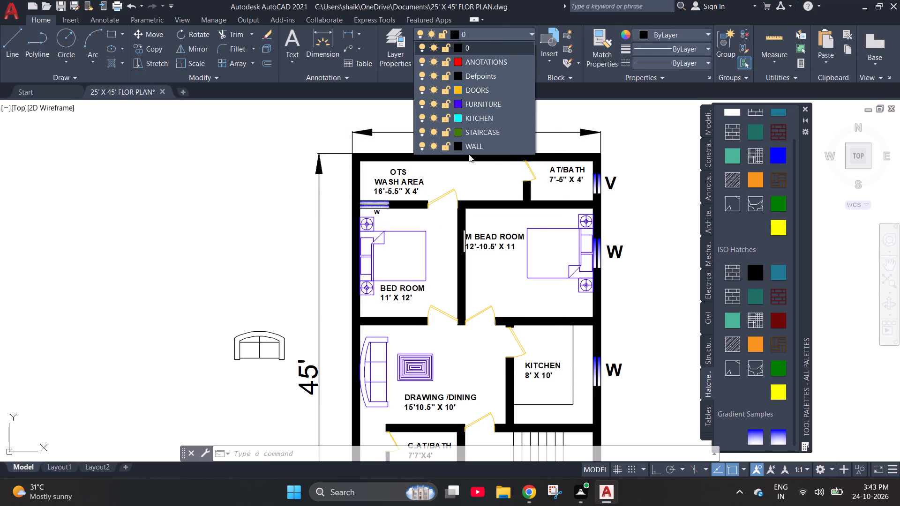
pyautogui.press('Escape')
pyautogui.scroll(-1, 516, 238)
pyautogui.press('Escape')
# Assign the two counter lines in the KITCHEN to the KITCHEN layer.
pyautogui.scroll(-1, 480, 292)
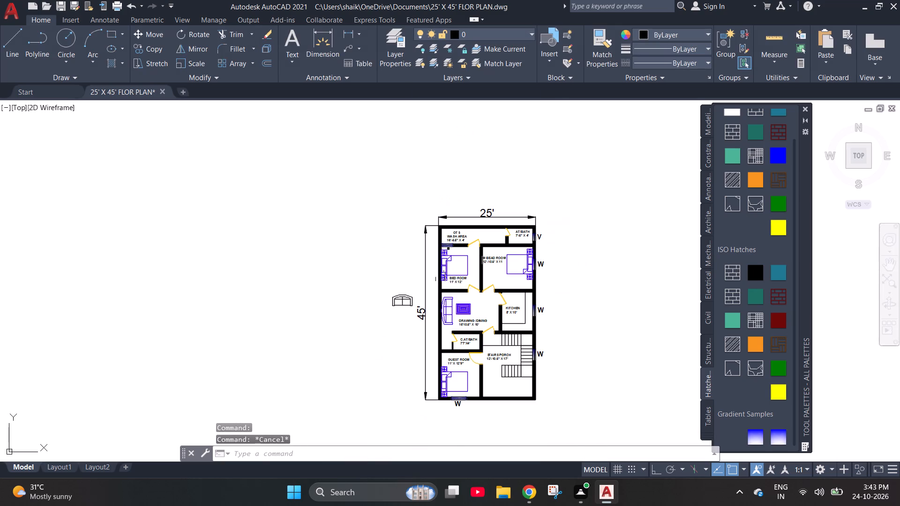
pyautogui.scroll(2, 509, 320)
pyautogui.click(532, 327)
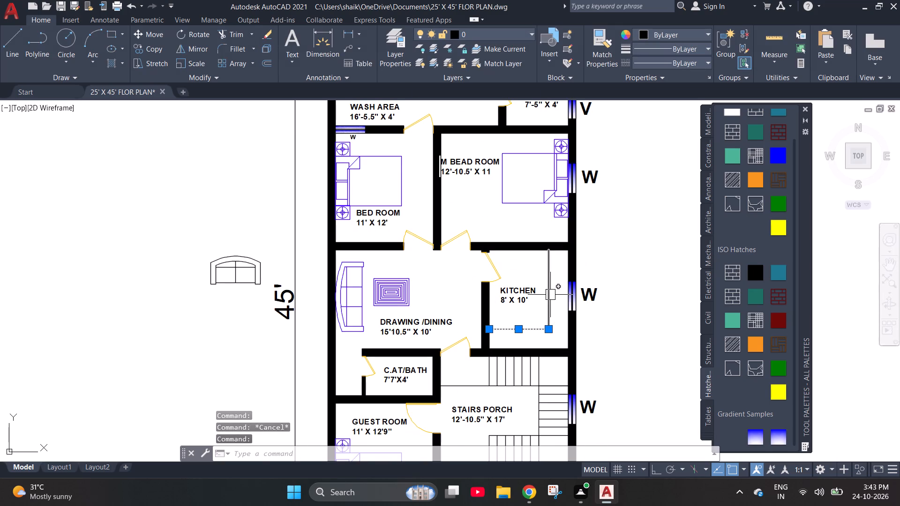
pyautogui.click(550, 295)
pyautogui.click(525, 37)
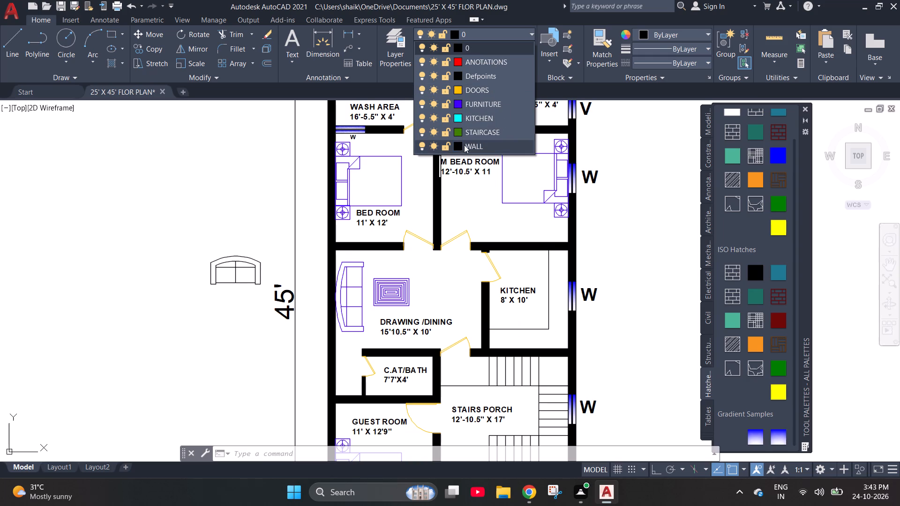
pyautogui.click(457, 115)
pyautogui.press('Escape')
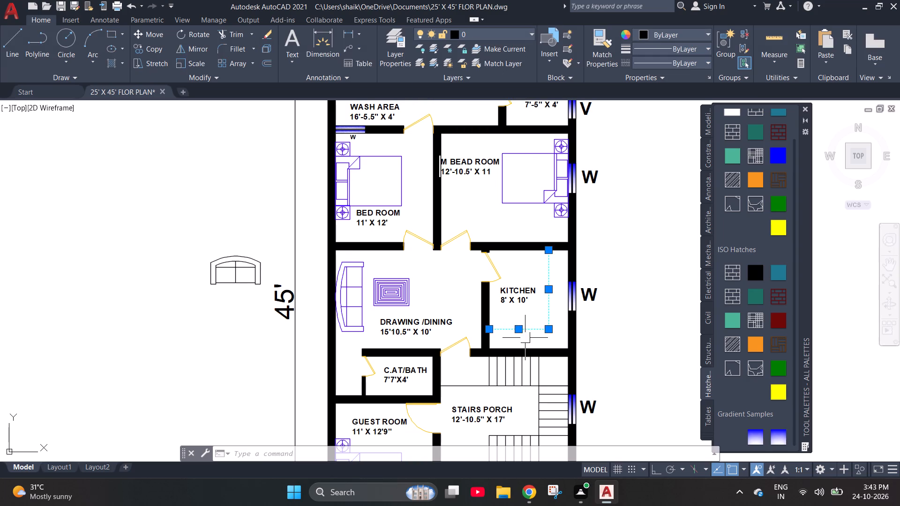
pyautogui.press('Escape')
pyautogui.scroll(-1, 354, 308)
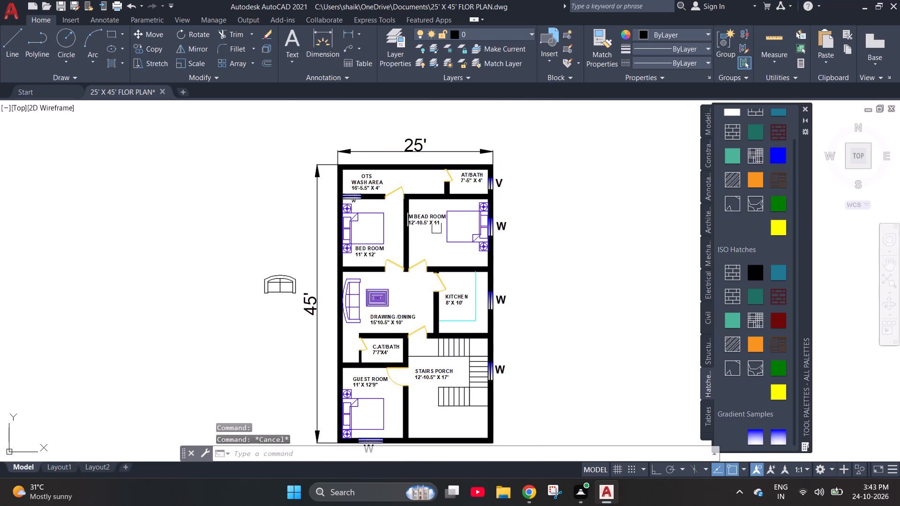
# Assign the treads and outline lines of the staircase in the STAIRS PORCH to the ANOTATIONS layer, accepting index colour 10.
pyautogui.scroll(2, 472, 420)
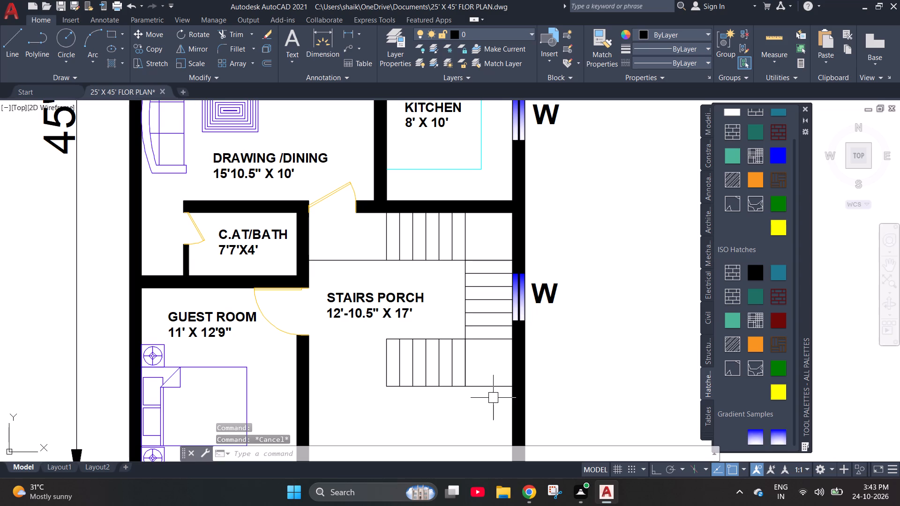
pyautogui.click(493, 398)
pyautogui.click(360, 328)
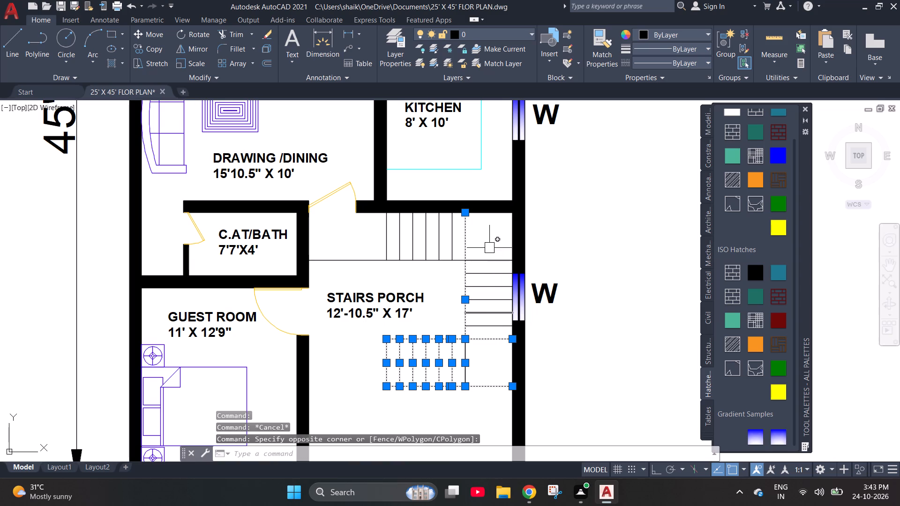
pyautogui.click(490, 239)
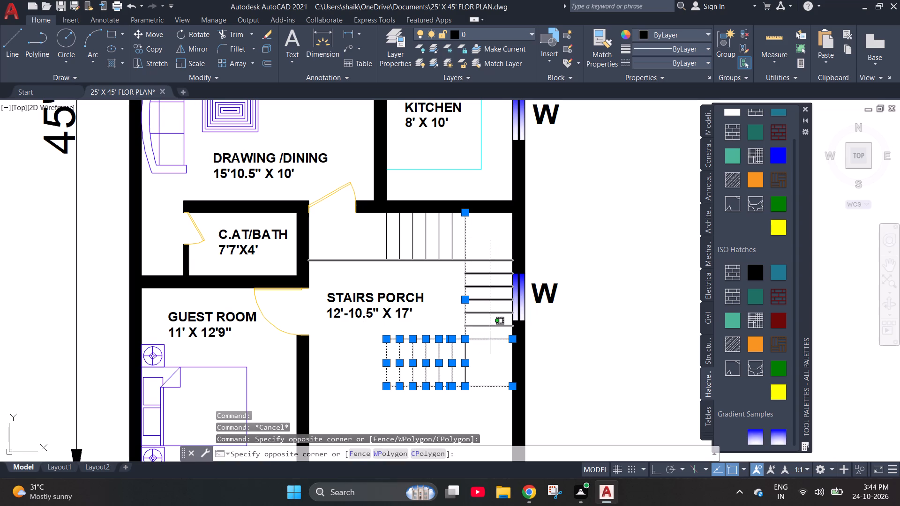
pyautogui.click(485, 328)
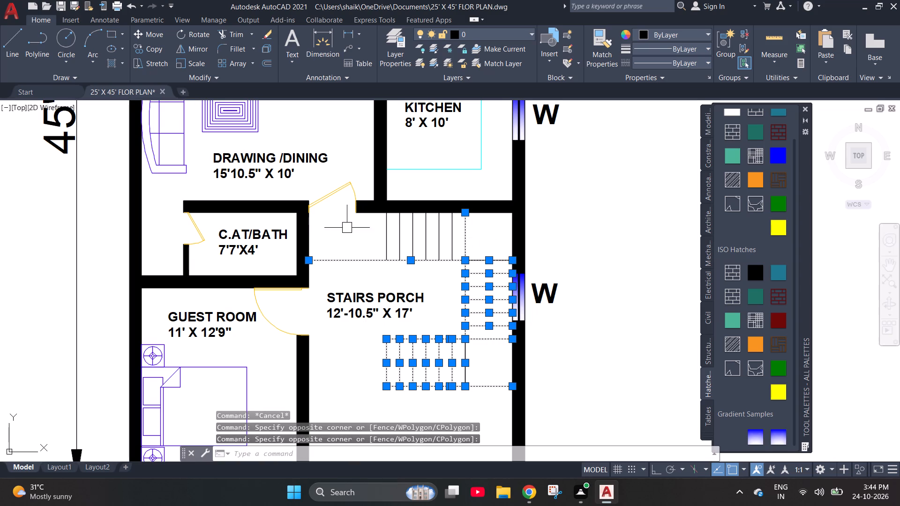
pyautogui.click(361, 227)
pyautogui.click(457, 245)
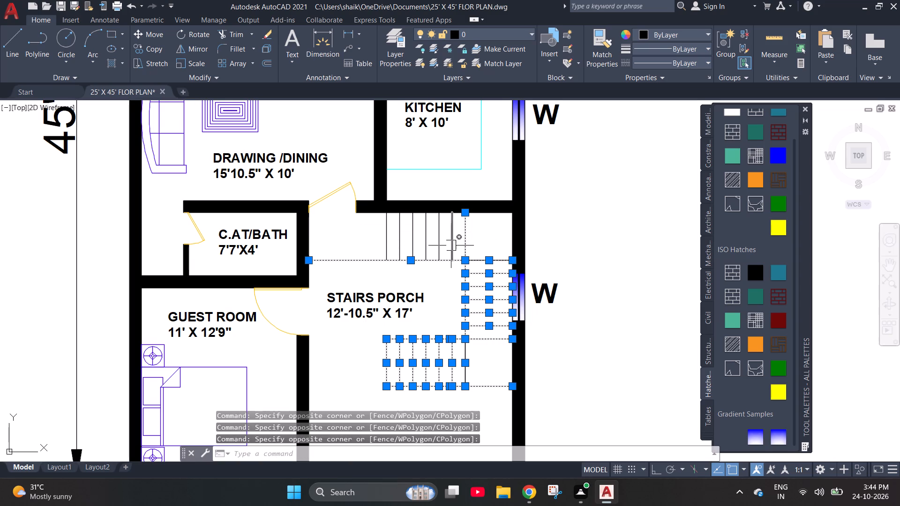
pyautogui.click(458, 242)
pyautogui.click(360, 234)
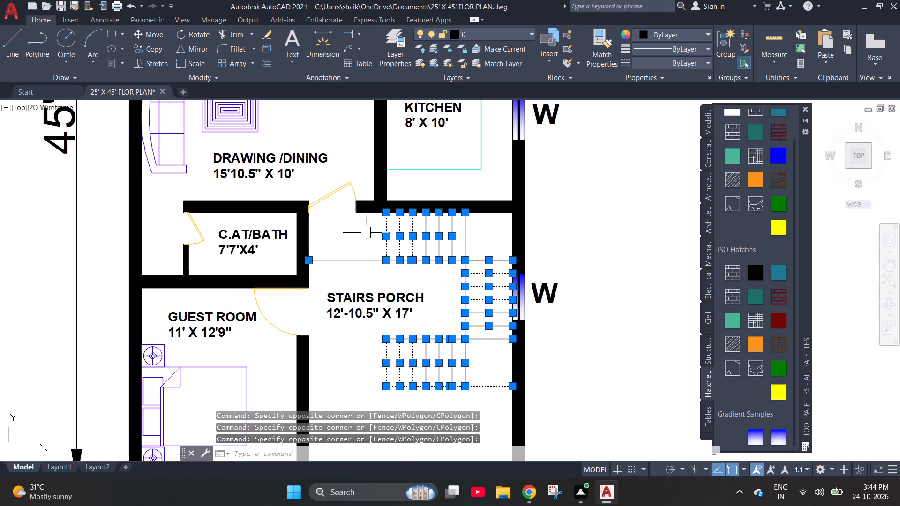
pyautogui.scroll(-1, 392, 303)
pyautogui.click(516, 31)
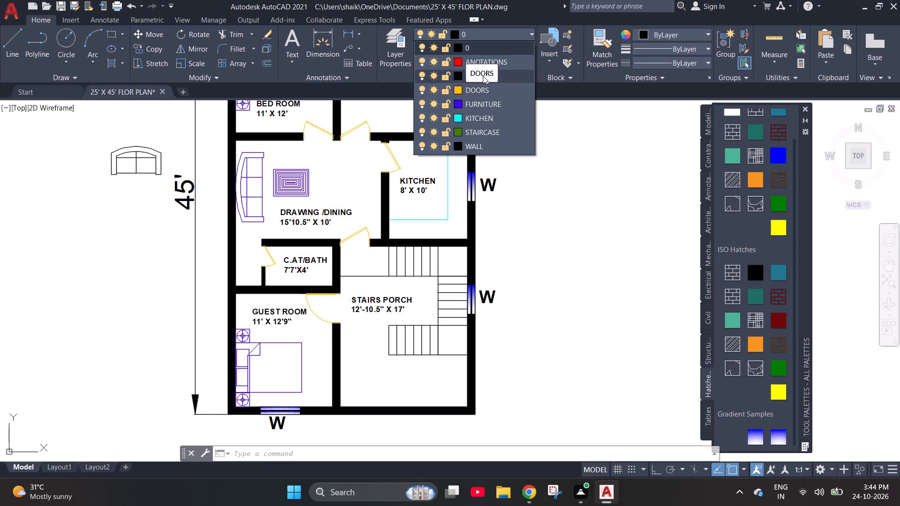
pyautogui.scroll(-1, 504, 224)
pyautogui.scroll(-1, 502, 262)
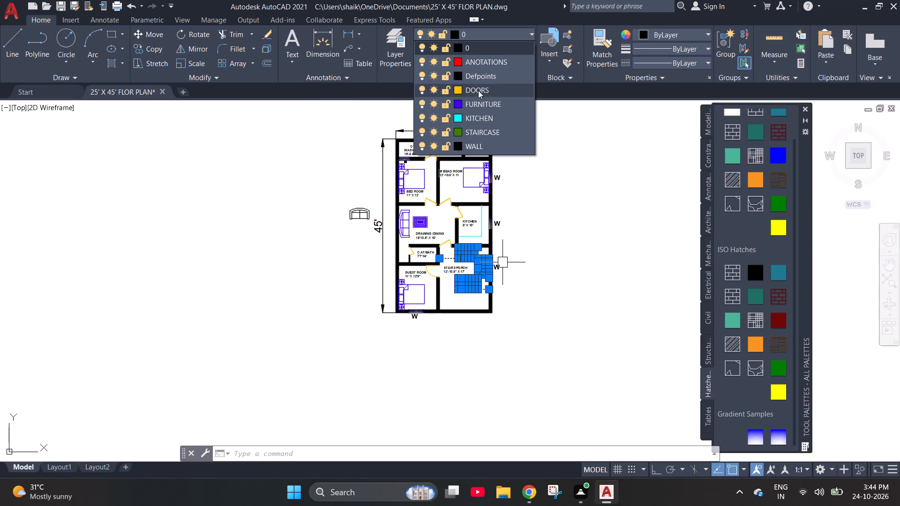
pyautogui.click(459, 62)
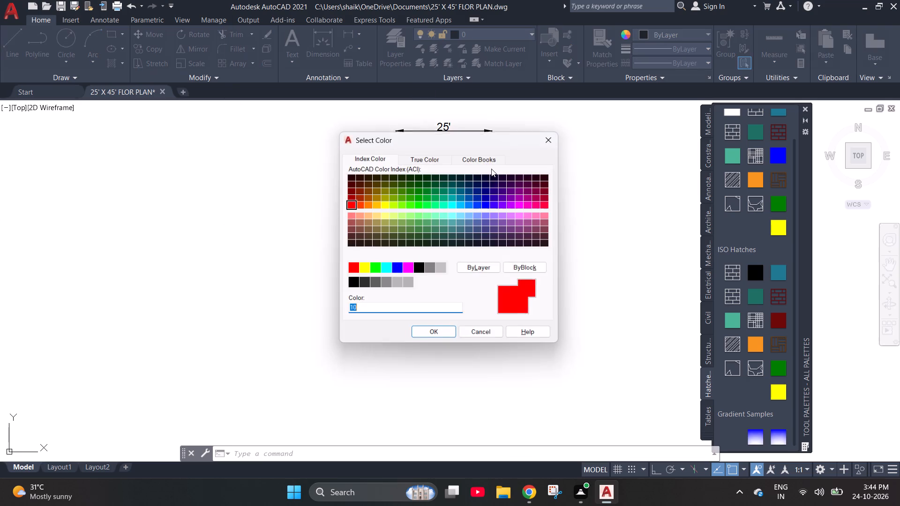
pyautogui.click(433, 336)
pyautogui.press('Escape')
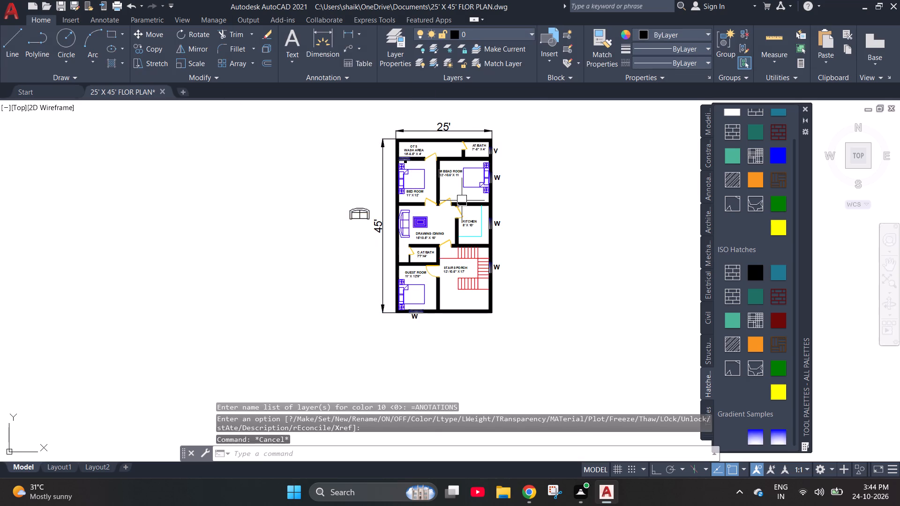
# Examine the layer colours across the floor plan, including the innermost rectangle of the DRAWING/DINING room's centre table.
pyautogui.scroll(3, 459, 202)
pyautogui.scroll(-2, 445, 244)
pyautogui.scroll(-2, 386, 298)
pyautogui.press('Escape')
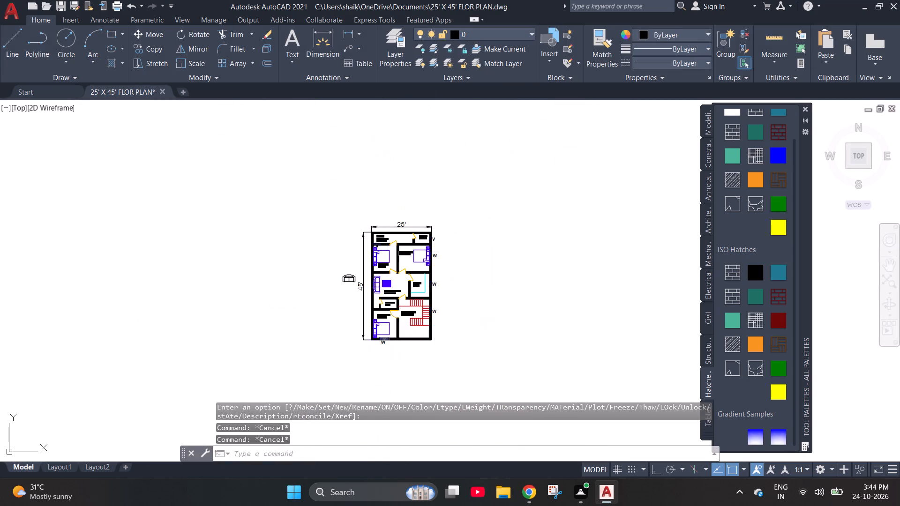
pyautogui.scroll(6, 416, 243)
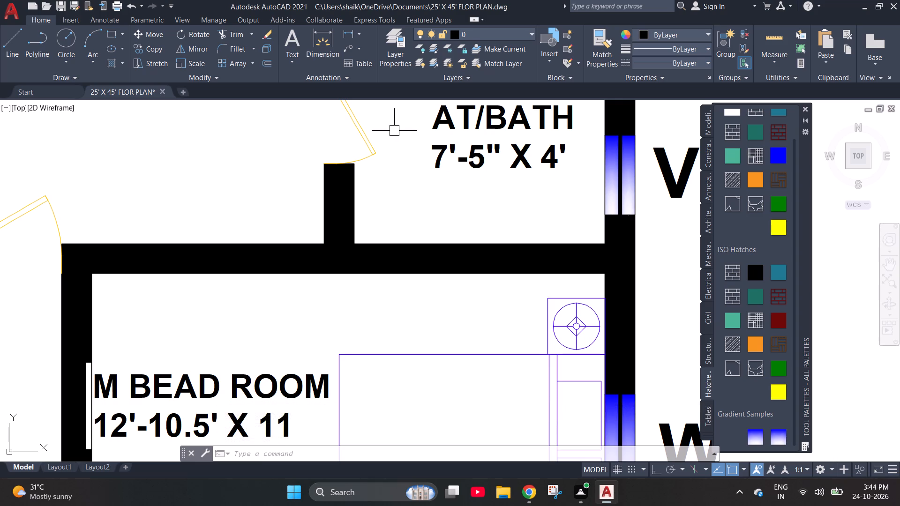
pyautogui.scroll(-2, 394, 131)
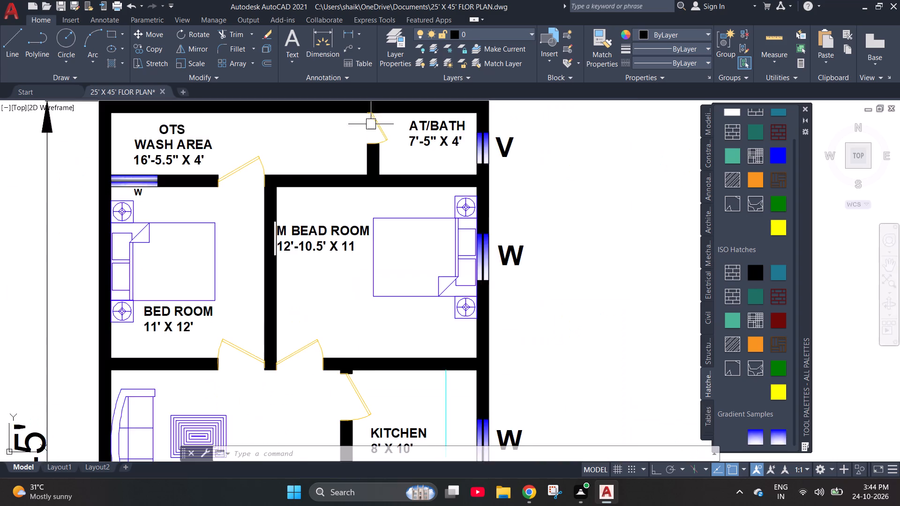
pyautogui.scroll(-1, 345, 122)
pyautogui.press('Escape')
pyautogui.press('Escape')
pyautogui.scroll(-1, 402, 171)
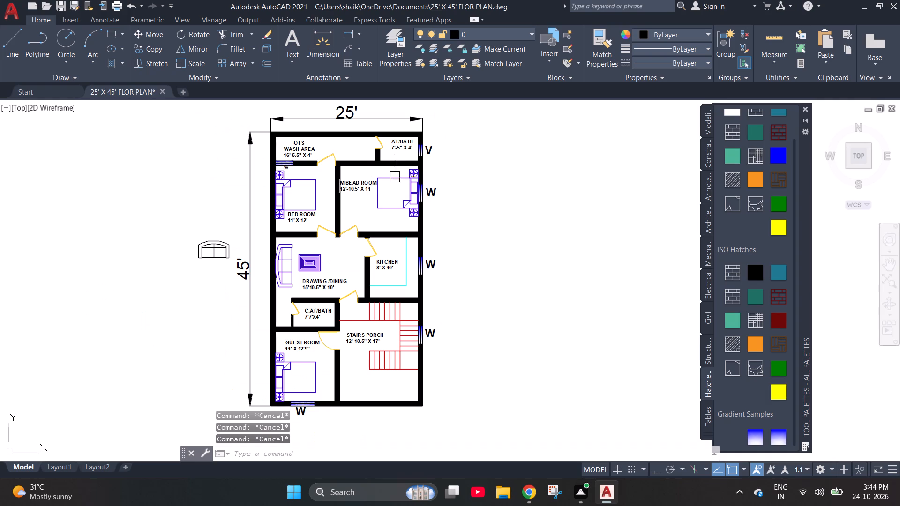
pyautogui.scroll(1, 318, 297)
pyautogui.scroll(1, 282, 246)
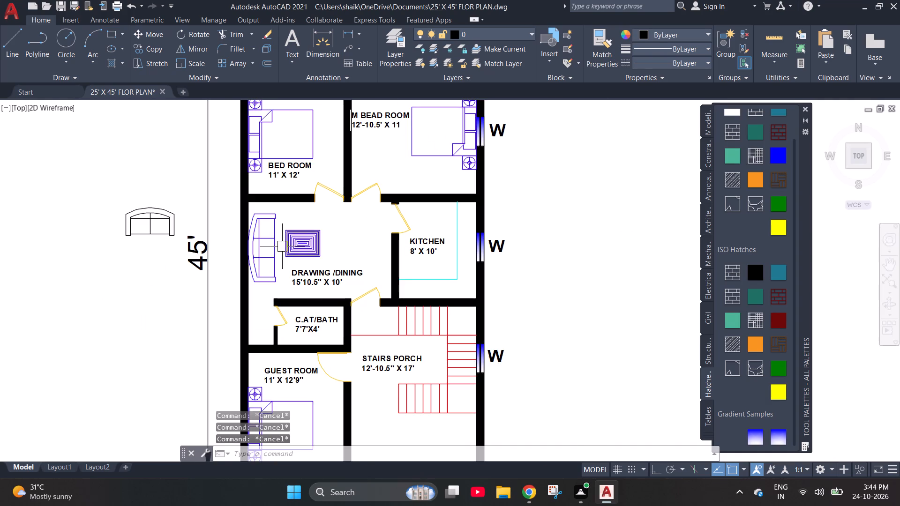
pyautogui.scroll(3, 282, 246)
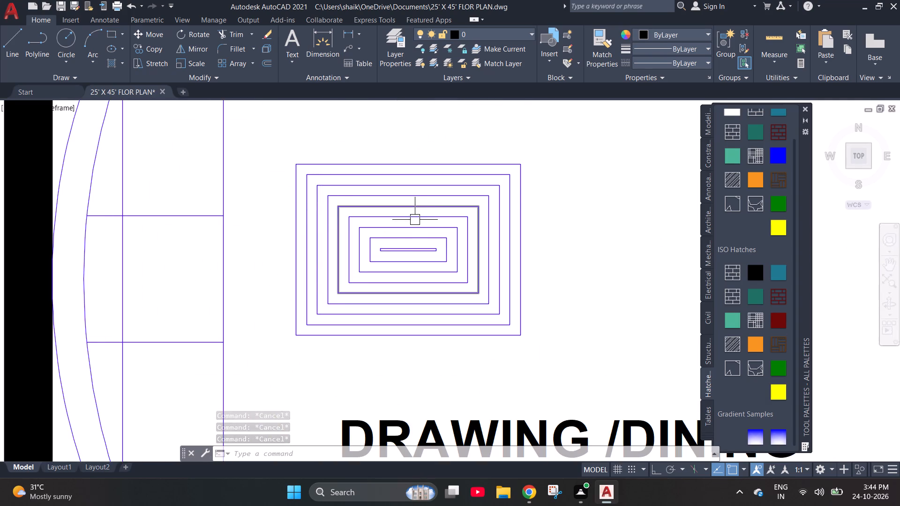
pyautogui.scroll(3, 410, 231)
pyautogui.click(392, 300)
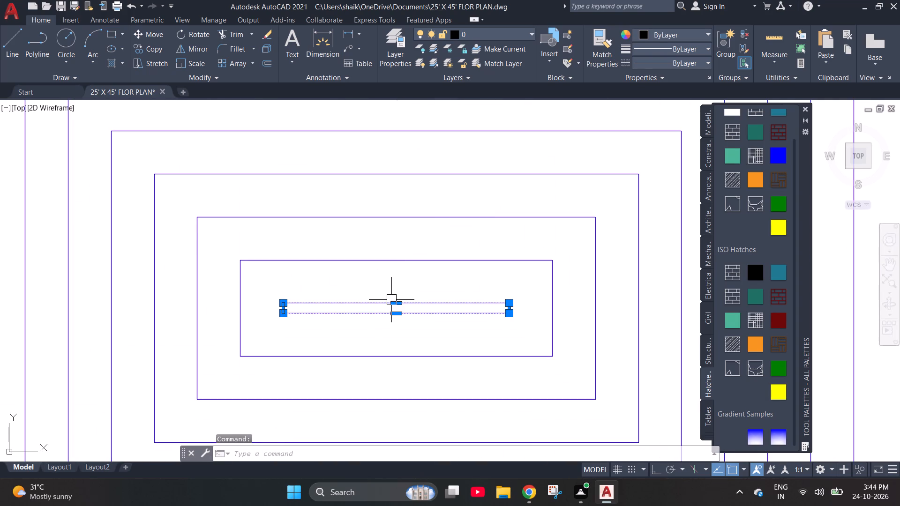
pyautogui.press('Escape')
# Assign all the room name and size labels, from OTS WASH AREA to STAIRS PORCH, to the ANOTATIONS layer, accepting index colour 10.
pyautogui.scroll(-8, 358, 272)
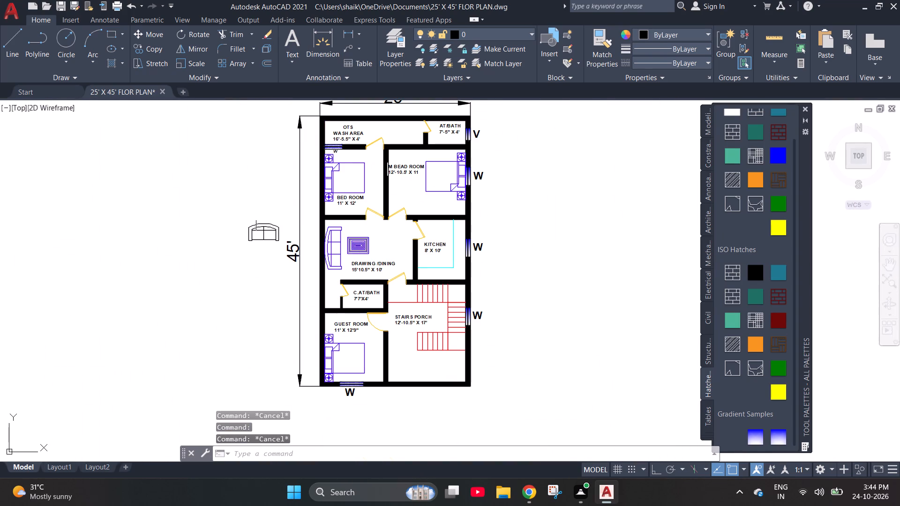
pyautogui.scroll(-2, 397, 233)
pyautogui.scroll(3, 421, 189)
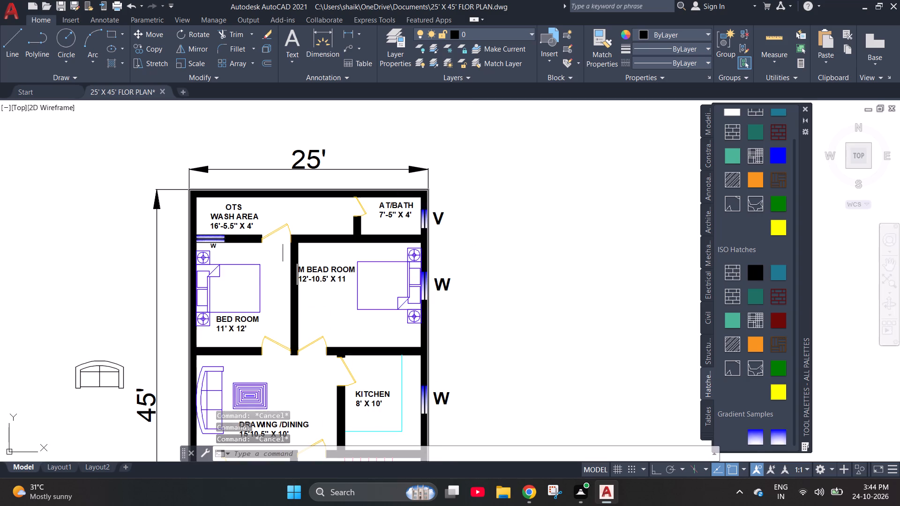
pyautogui.scroll(2, 196, 234)
pyautogui.click(258, 182)
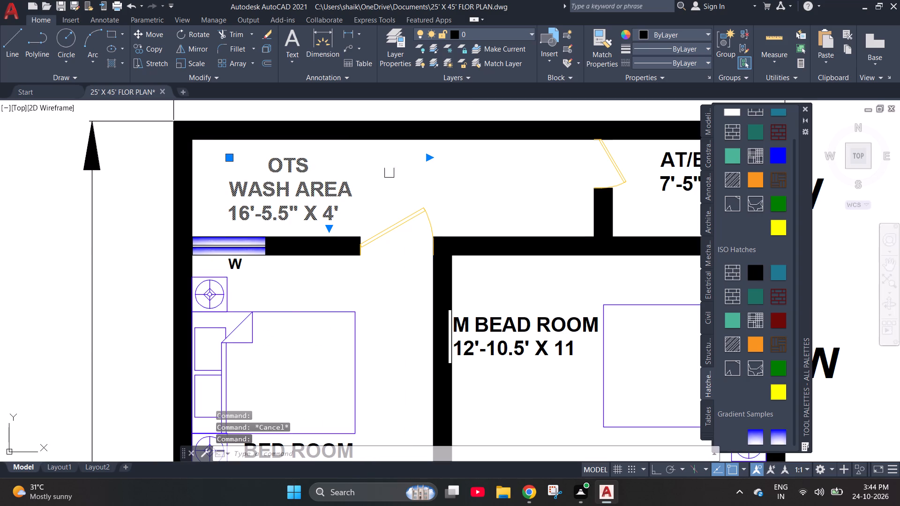
pyautogui.click(664, 174)
pyautogui.click(487, 335)
pyautogui.scroll(-2, 488, 227)
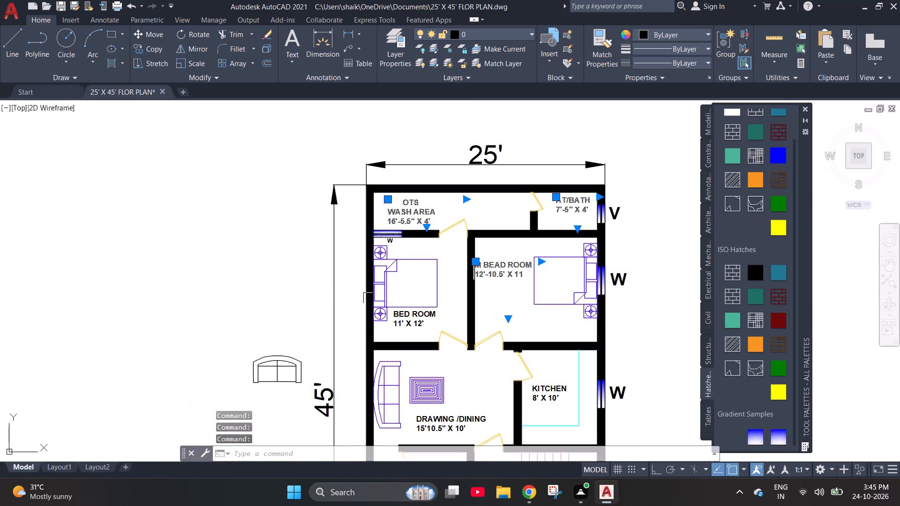
pyautogui.click(415, 316)
pyautogui.scroll(-2, 475, 135)
pyautogui.scroll(1, 464, 275)
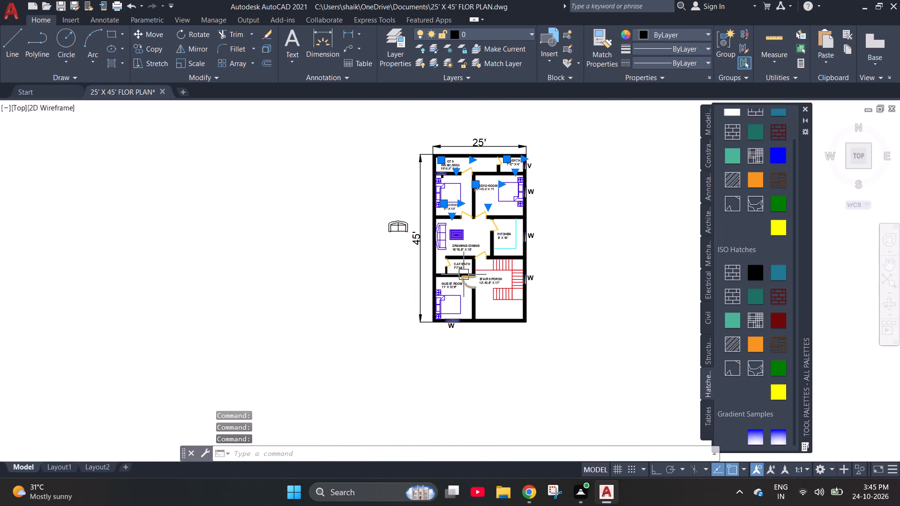
pyautogui.scroll(1, 464, 275)
pyautogui.click(457, 244)
pyautogui.click(425, 304)
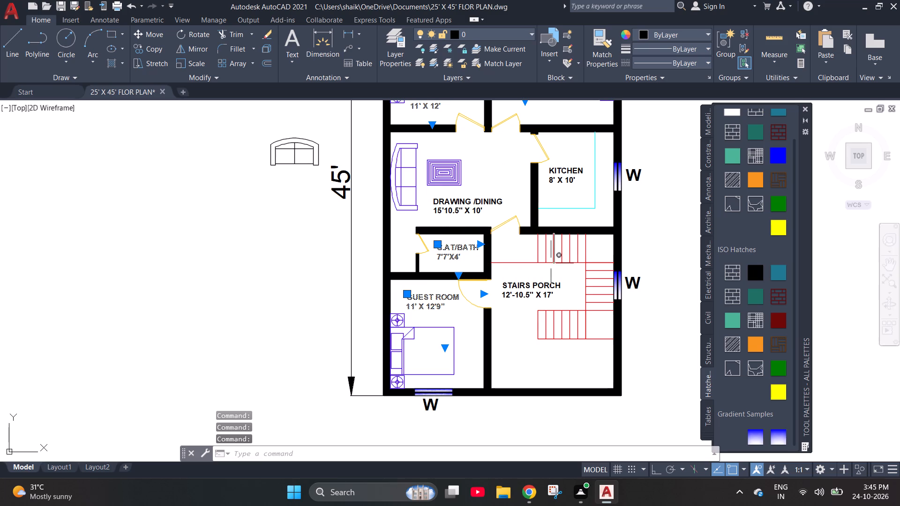
pyautogui.click(528, 294)
pyautogui.click(484, 211)
pyautogui.click(563, 179)
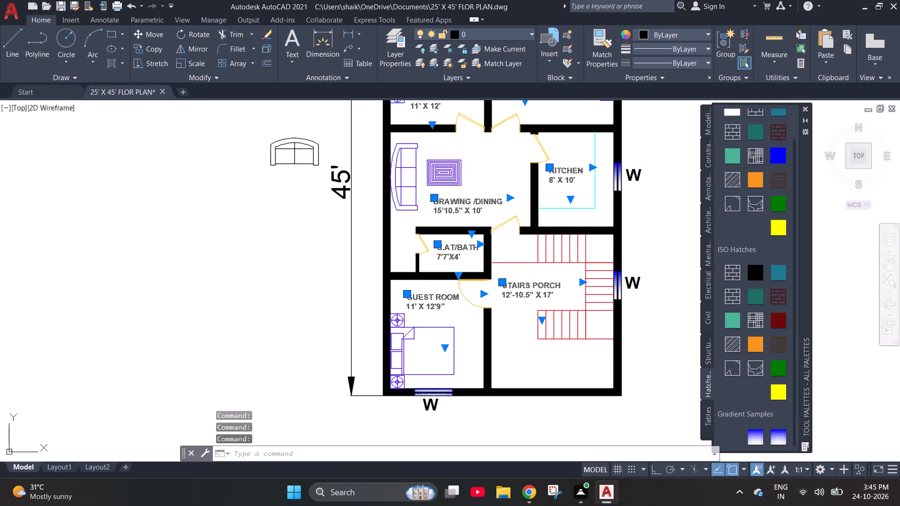
pyautogui.scroll(-2, 558, 292)
pyautogui.scroll(3, 541, 208)
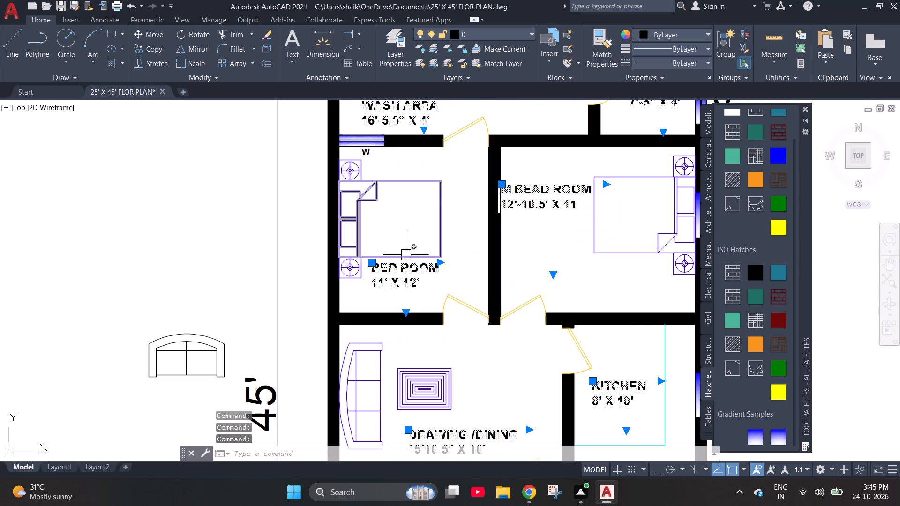
pyautogui.click(533, 33)
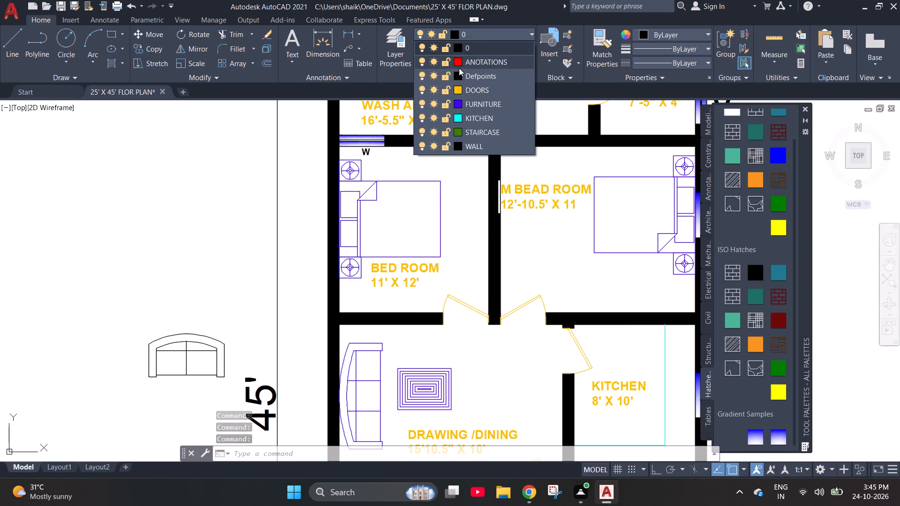
pyautogui.click(460, 61)
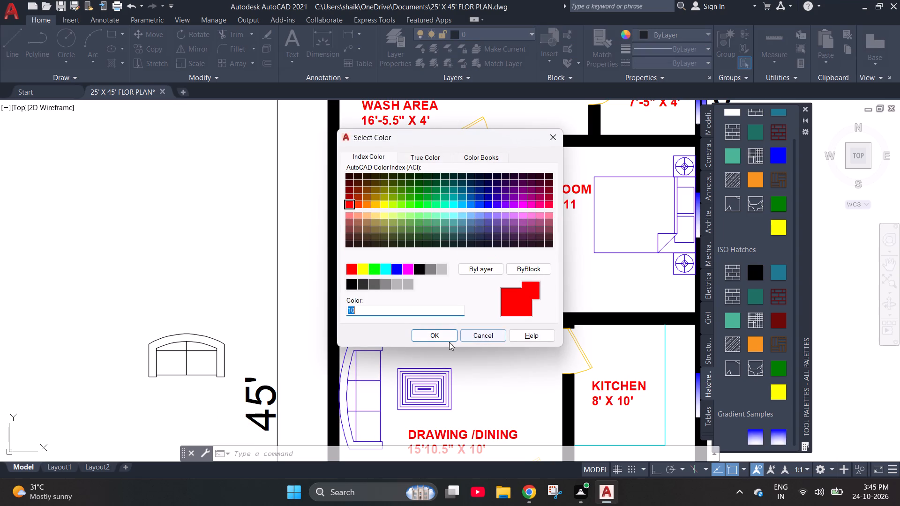
pyautogui.click(442, 337)
pyautogui.press('Escape')
# Move the M BEAD ROOM label off the dividing wall into the open floor area below the bed.
pyautogui.scroll(-4, 446, 327)
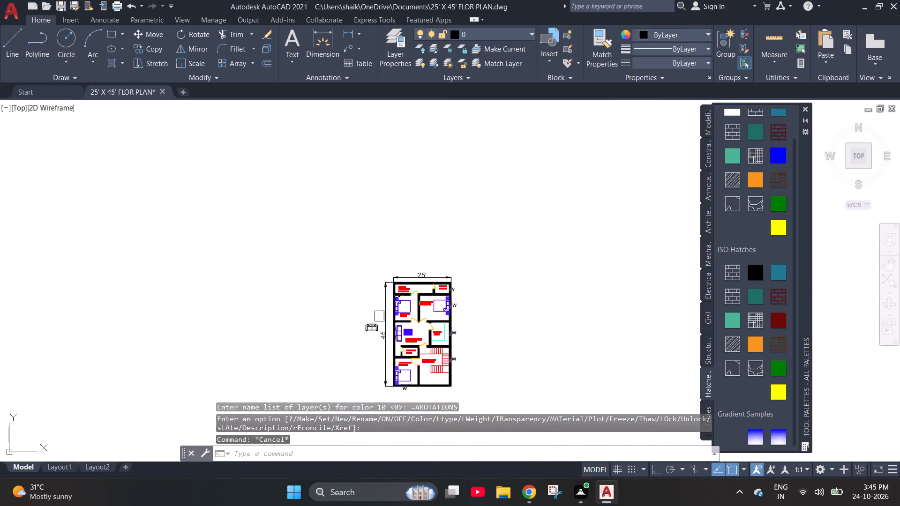
pyautogui.scroll(2, 423, 348)
pyautogui.scroll(-1, 360, 274)
pyautogui.scroll(3, 397, 219)
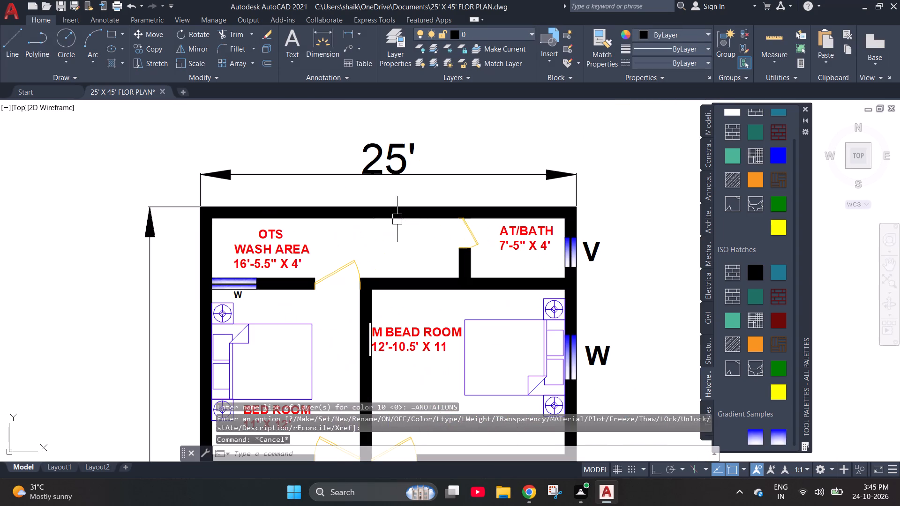
pyautogui.scroll(2, 387, 364)
pyautogui.click(380, 315)
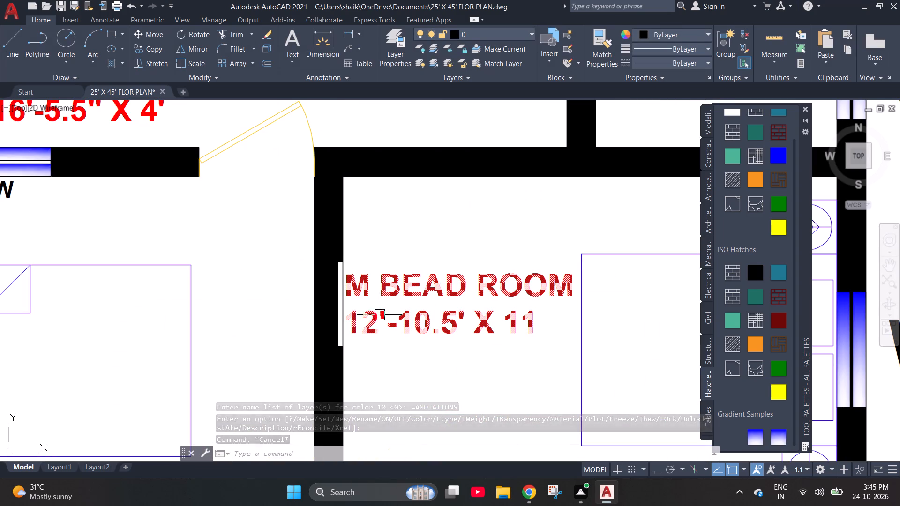
pyautogui.click(348, 272)
pyautogui.scroll(-2, 367, 250)
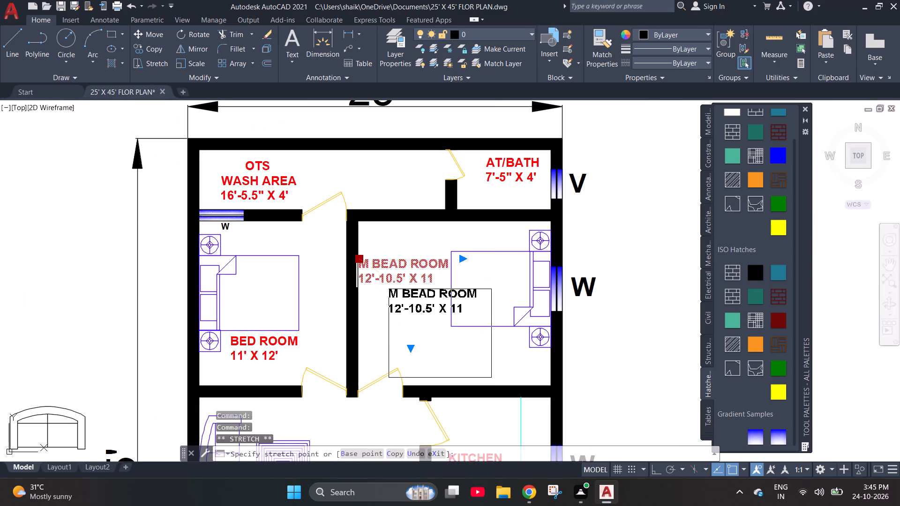
pyautogui.click(418, 341)
pyautogui.press('Escape')
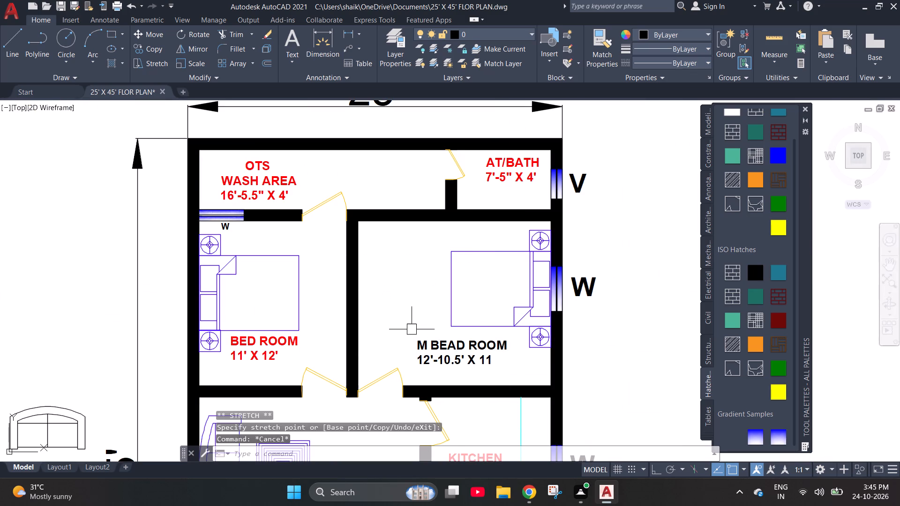
# Assign the M BEAD ROOM label to the ANOTATIONS layer.
pyautogui.click(451, 355)
pyautogui.click(524, 35)
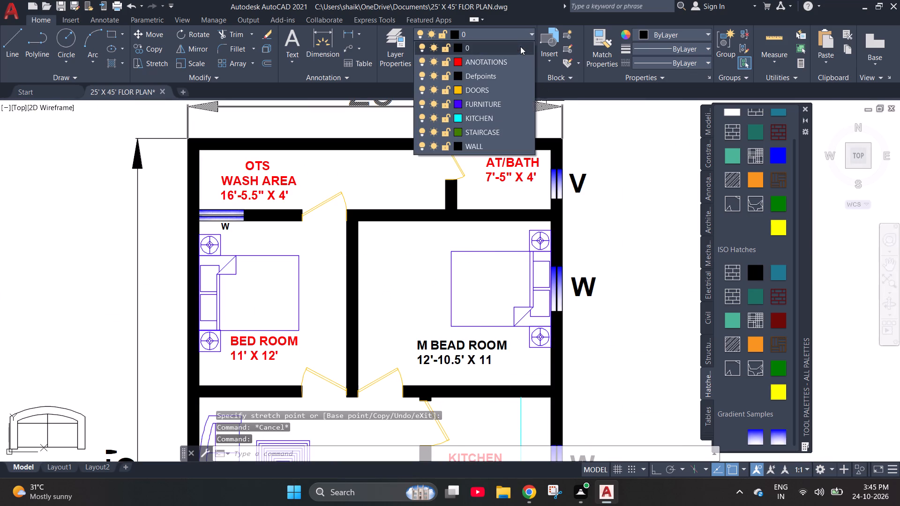
pyautogui.click(498, 60)
pyautogui.press('Escape')
pyautogui.scroll(-1, 392, 265)
pyautogui.press('Escape')
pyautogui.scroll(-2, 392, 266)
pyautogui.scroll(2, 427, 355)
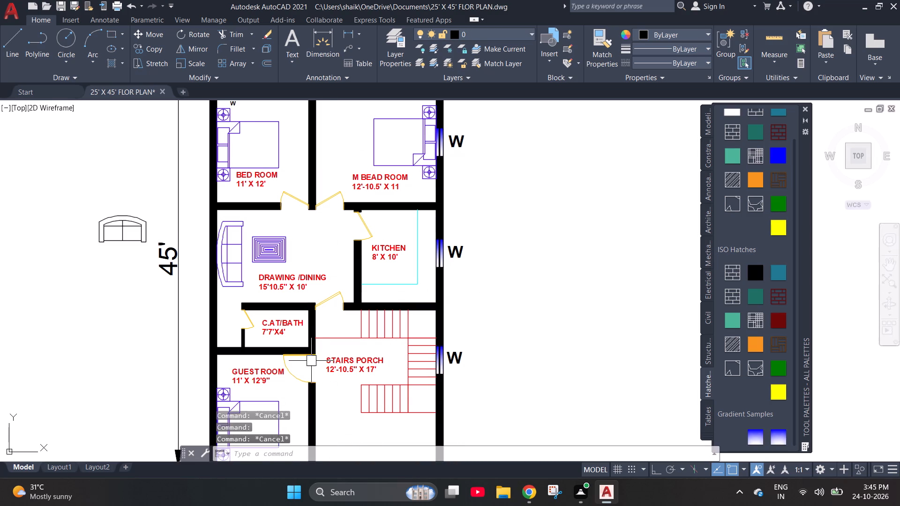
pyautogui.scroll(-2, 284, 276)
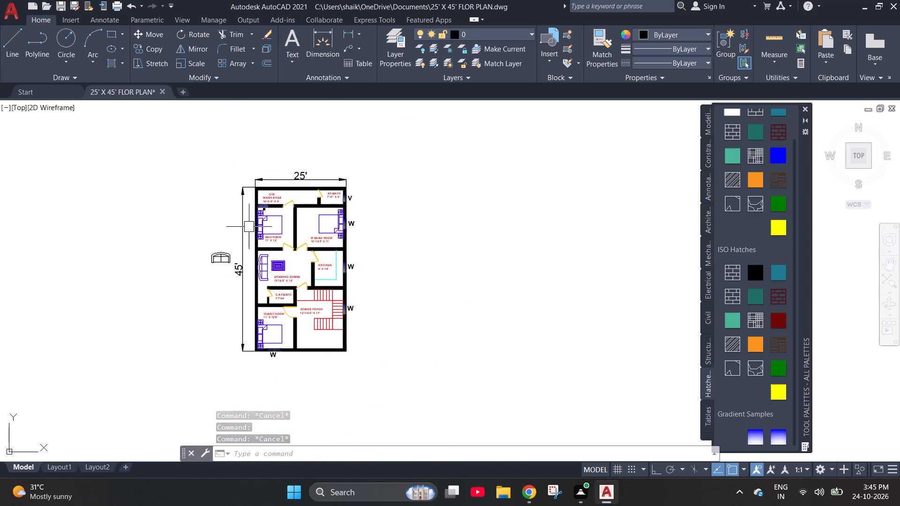
# Move the BED ROOM label slightly down, away from the bed, in the floor area above the room's lower wall.
pyautogui.scroll(2, 249, 227)
pyautogui.scroll(2, 293, 249)
pyautogui.click(290, 251)
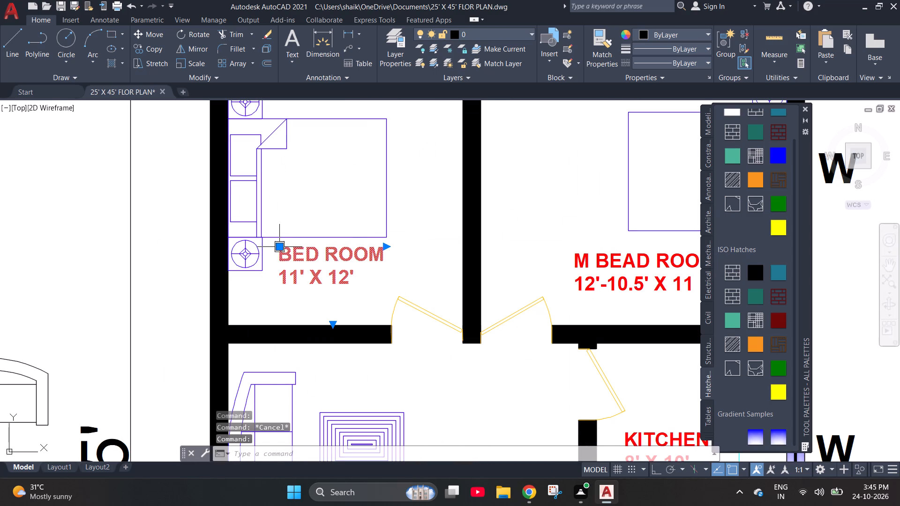
pyautogui.click(280, 246)
pyautogui.click(285, 259)
pyautogui.press('Escape')
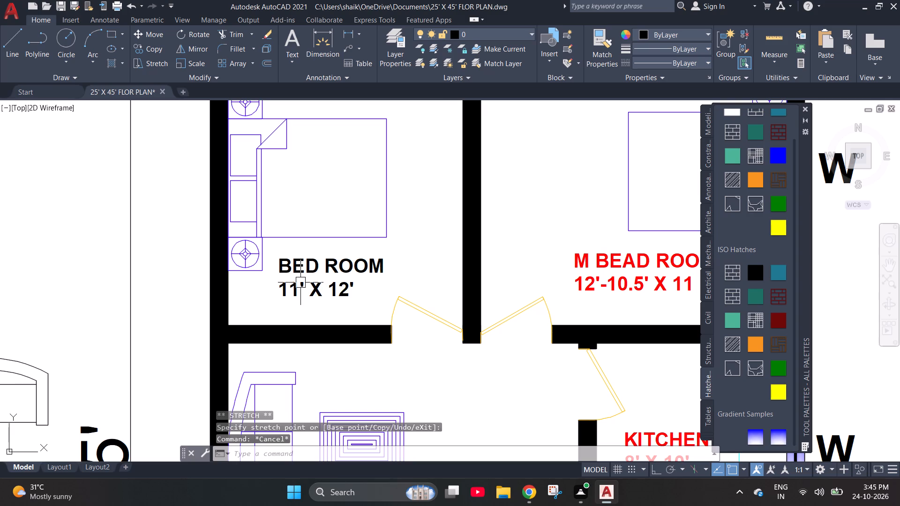
# Assign the BED ROOM label to the ANOTATIONS layer.
pyautogui.click(300, 283)
pyautogui.click(530, 33)
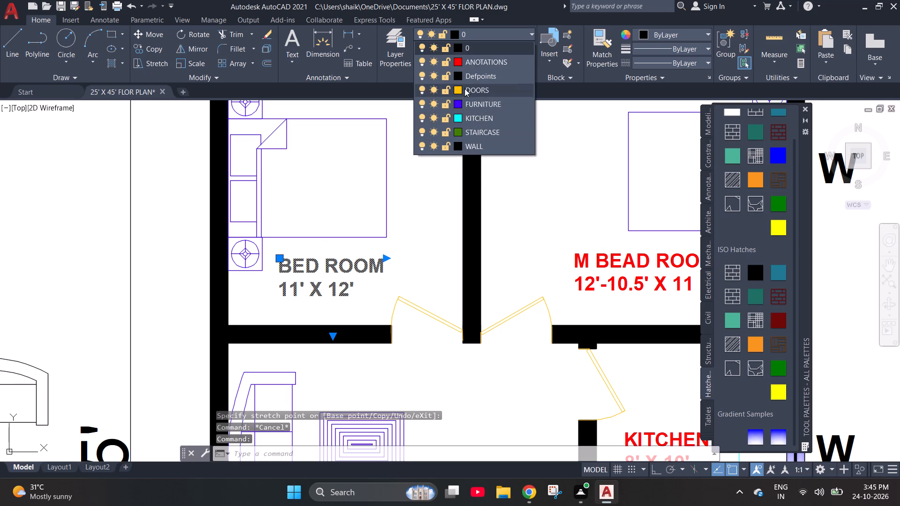
pyautogui.click(459, 61)
pyautogui.press('Escape')
pyautogui.scroll(-2, 348, 329)
pyautogui.press('Escape')
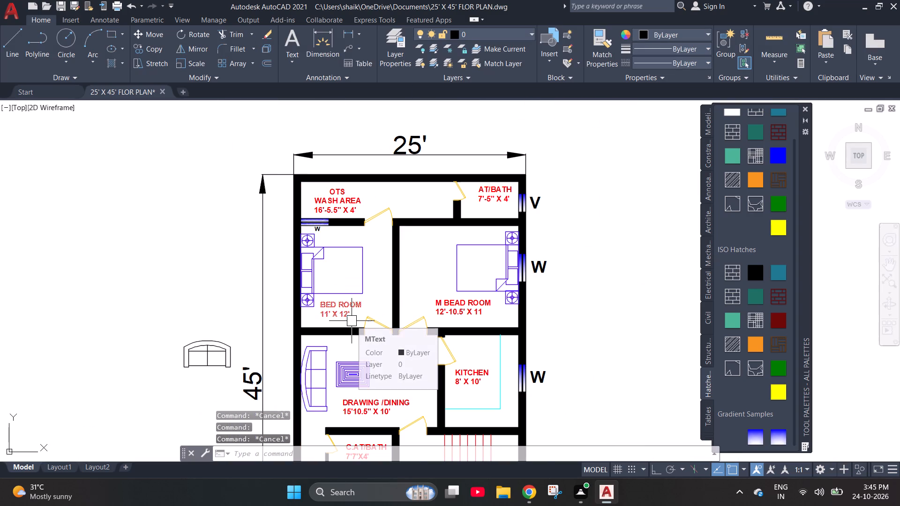
# Assign the overall 45' and 25' dimensions to the ANOTATIONS layer.
pyautogui.scroll(-1, 229, 247)
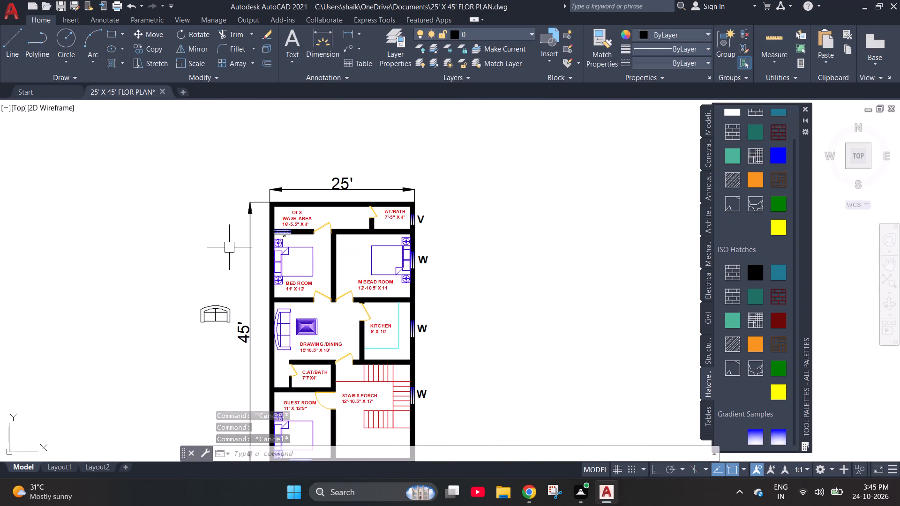
pyautogui.click(246, 241)
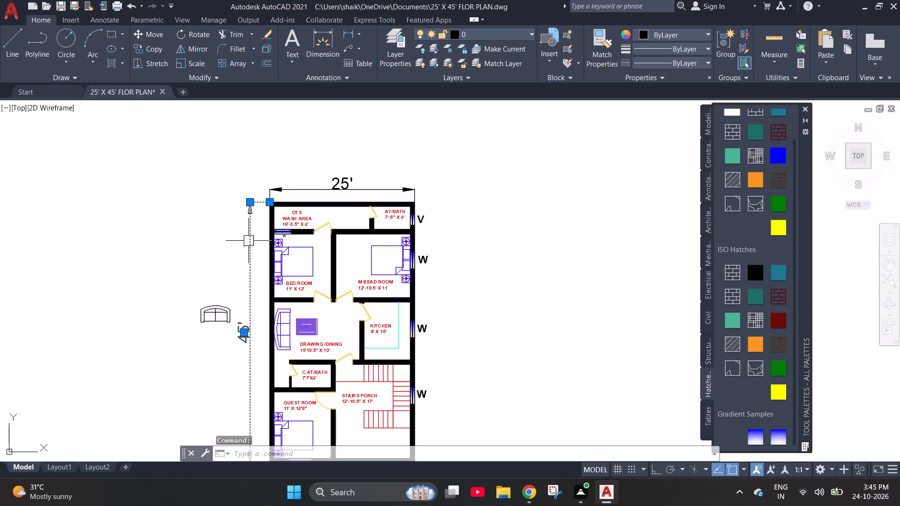
pyautogui.click(344, 185)
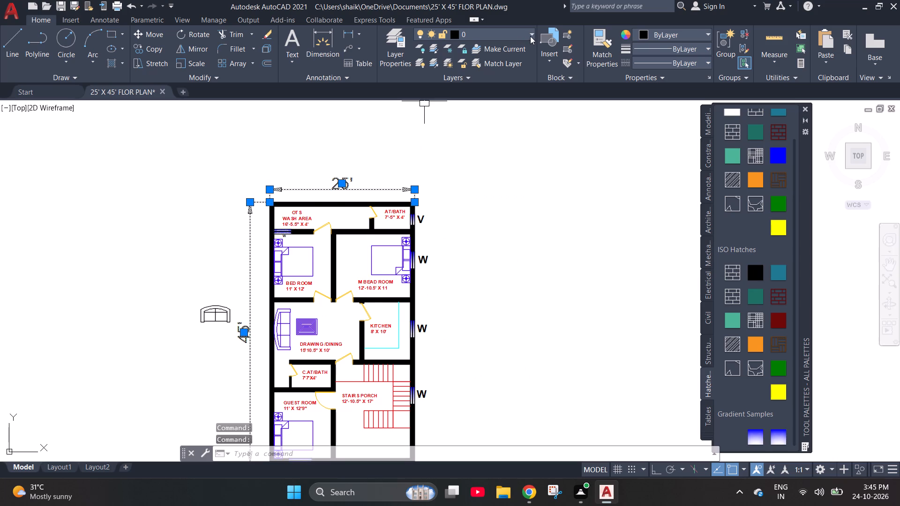
pyautogui.click(530, 36)
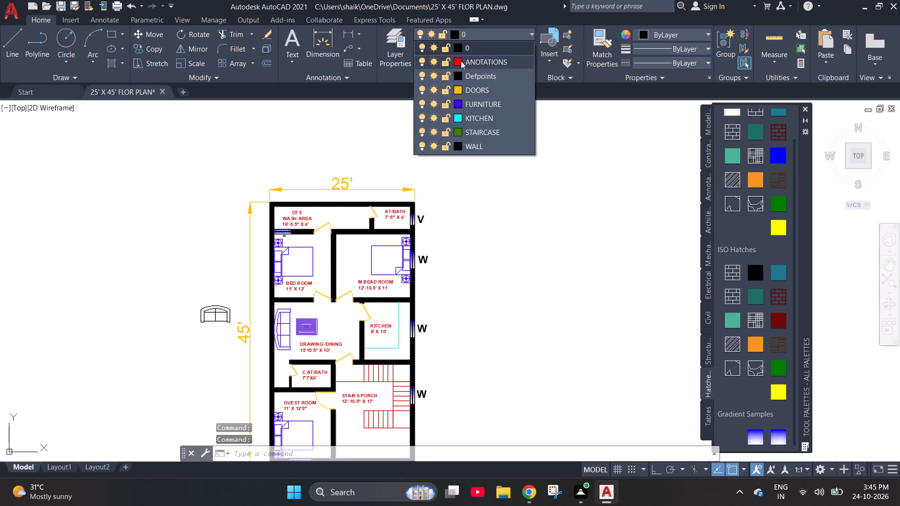
pyautogui.click(460, 57)
pyautogui.press('Escape')
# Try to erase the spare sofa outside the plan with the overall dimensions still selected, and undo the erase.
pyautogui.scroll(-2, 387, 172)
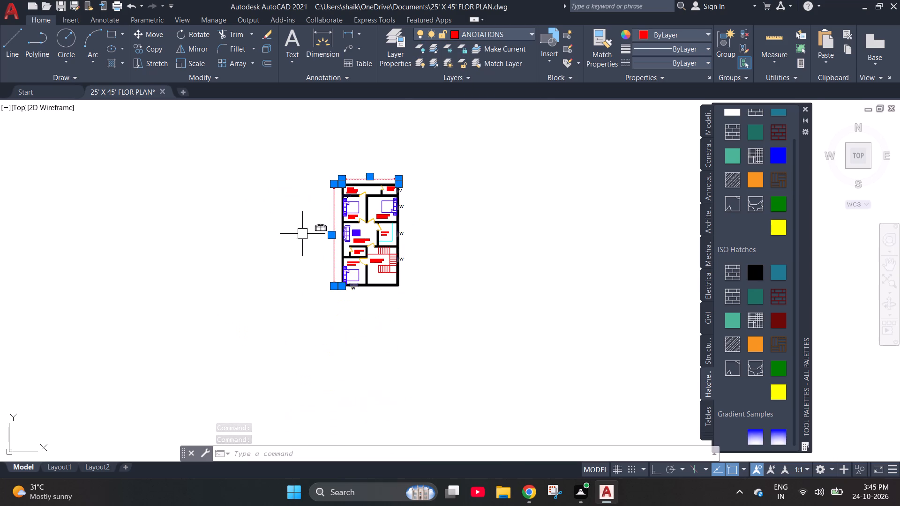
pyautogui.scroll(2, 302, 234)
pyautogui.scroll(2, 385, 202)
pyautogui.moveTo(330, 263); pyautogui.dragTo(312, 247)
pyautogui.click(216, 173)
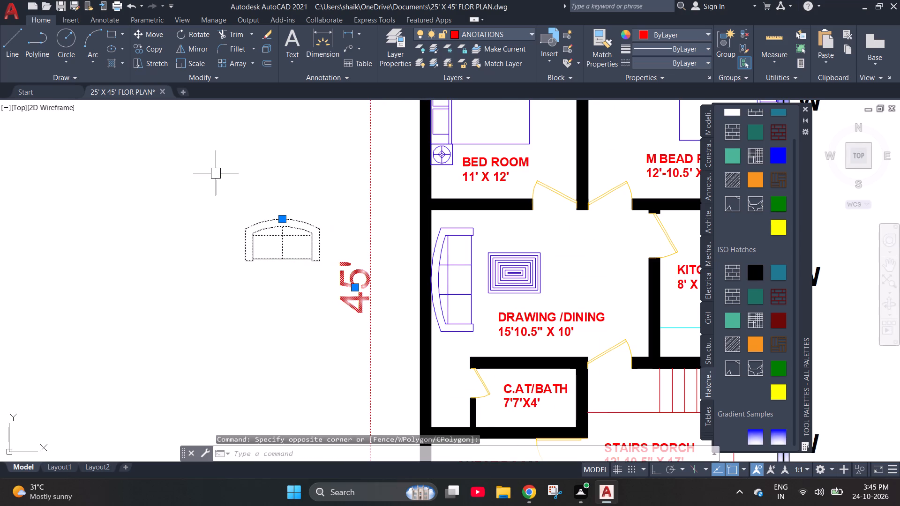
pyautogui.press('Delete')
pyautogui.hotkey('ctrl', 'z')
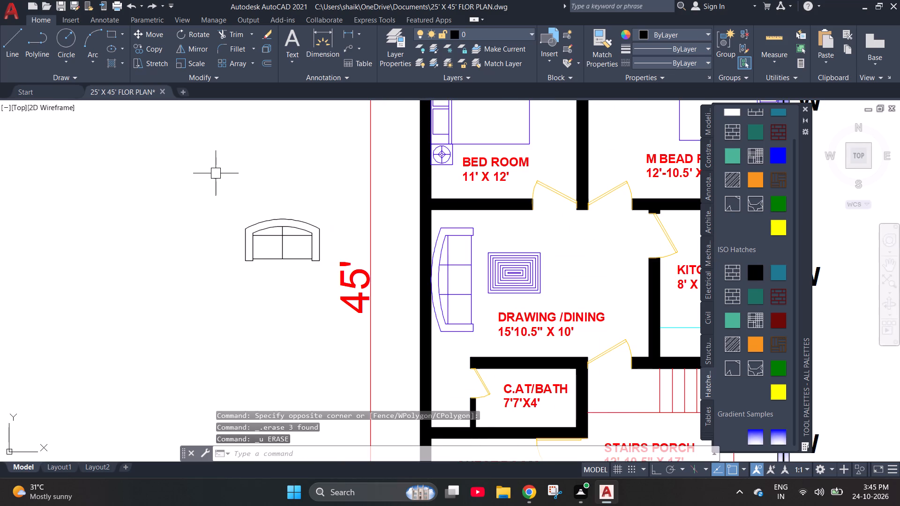
# Erase only the spare sofa lying outside the plan beside the 45' dimension.
pyautogui.press('Escape')
pyautogui.click(259, 205)
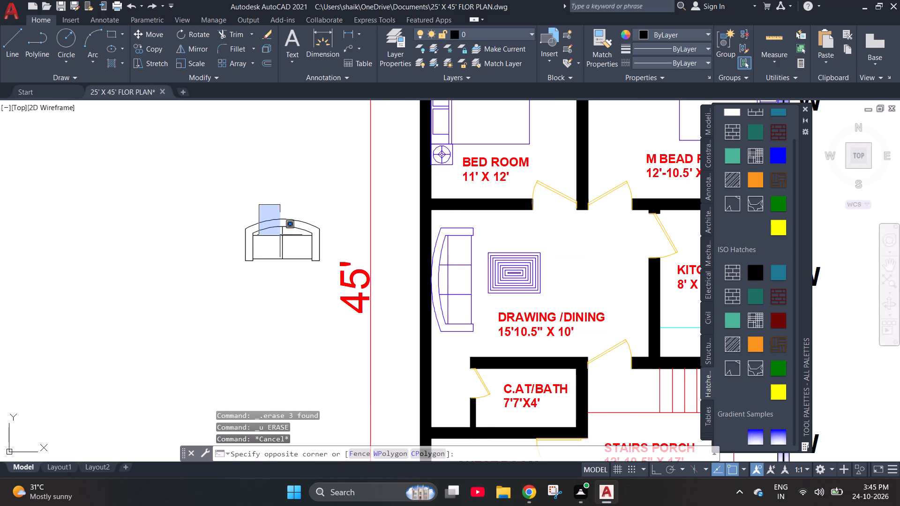
pyautogui.click(322, 271)
pyautogui.click(319, 268)
pyautogui.click(205, 206)
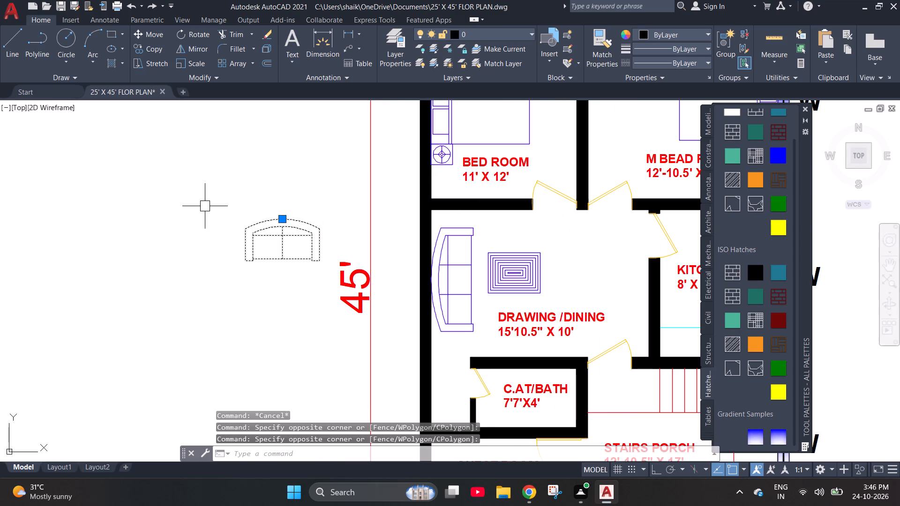
pyautogui.press('Delete')
pyautogui.press('Escape')
pyautogui.press('Escape')
pyautogui.scroll(-2, 205, 206)
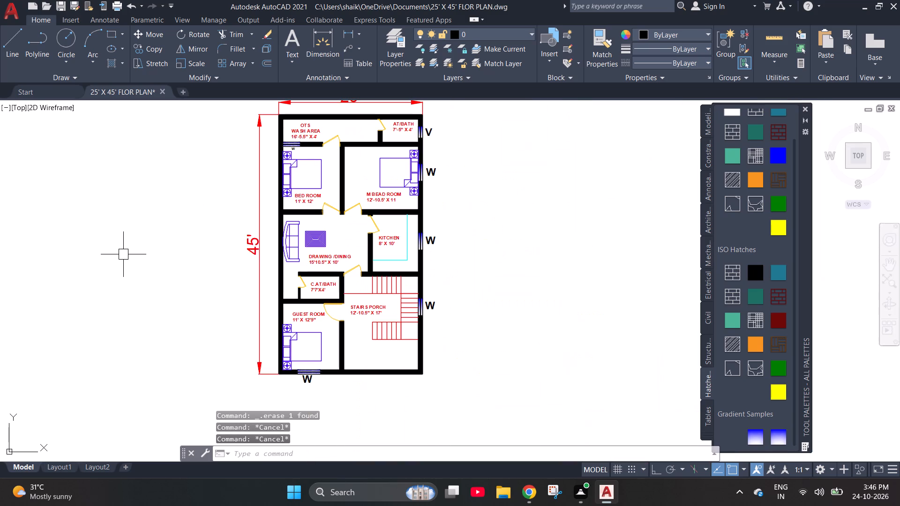
# Examine the layer colours, labels and dimensions across the whole floor plan, from the AT/BATH area to the GUEST ROOM.
pyautogui.scroll(-1, 180, 251)
pyautogui.scroll(2, 293, 185)
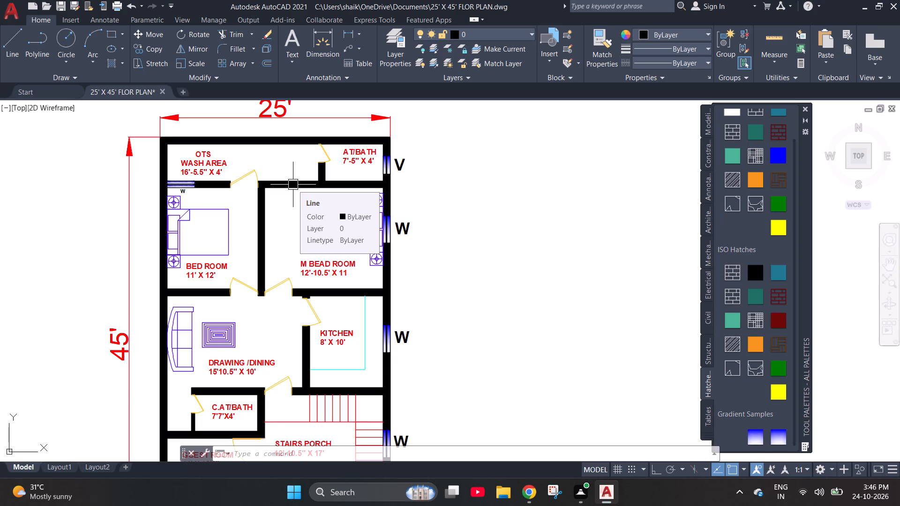
pyautogui.scroll(-2, 240, 230)
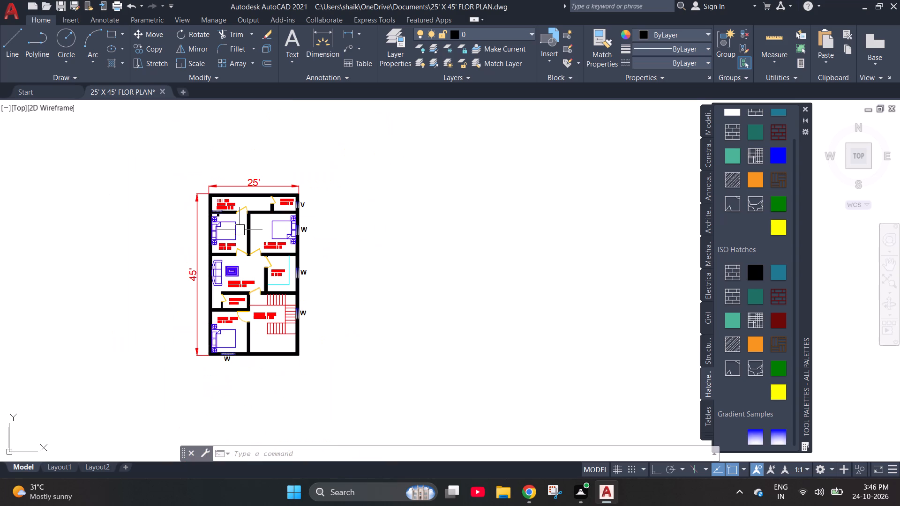
pyautogui.scroll(-1, 239, 231)
pyautogui.scroll(2, 229, 216)
pyautogui.scroll(2, 354, 214)
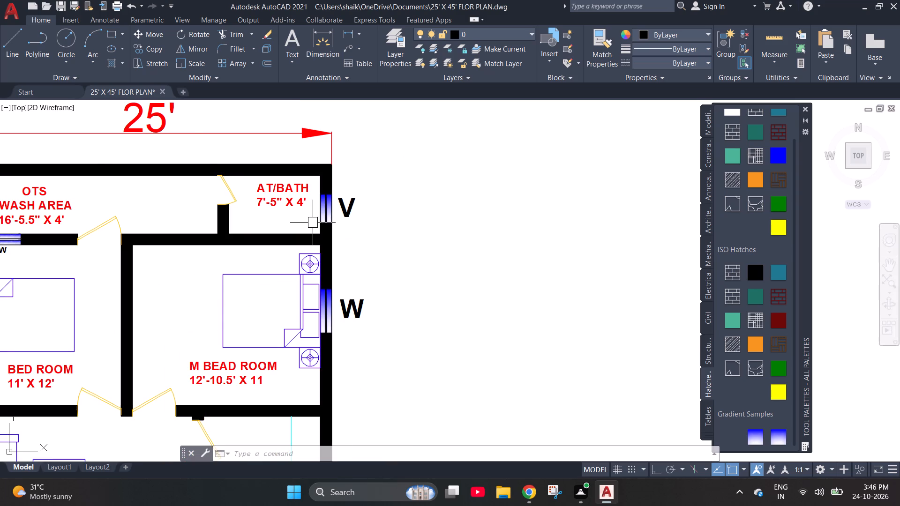
pyautogui.scroll(-3, 313, 223)
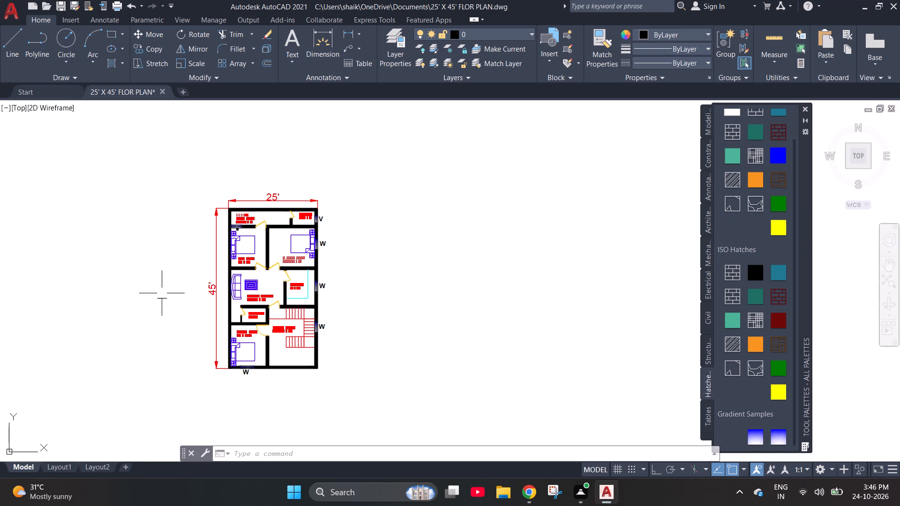
pyautogui.scroll(2, 252, 333)
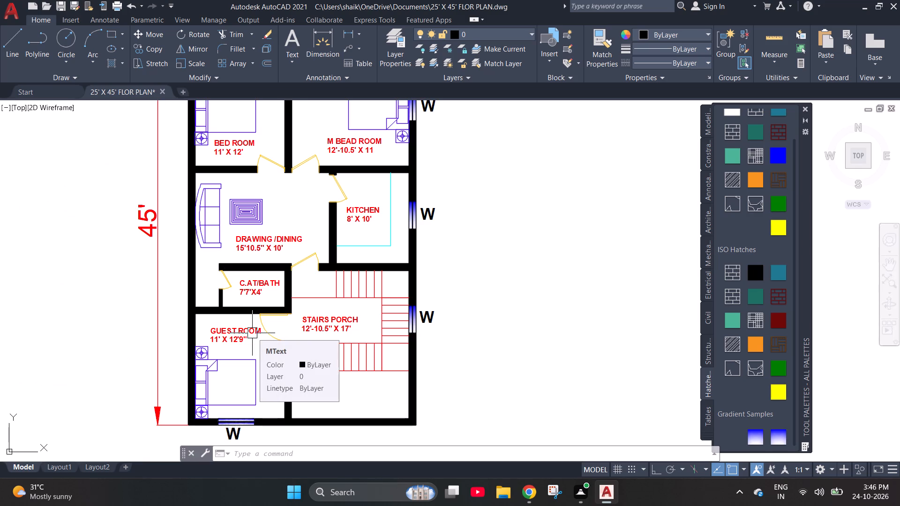
pyautogui.scroll(2, 262, 310)
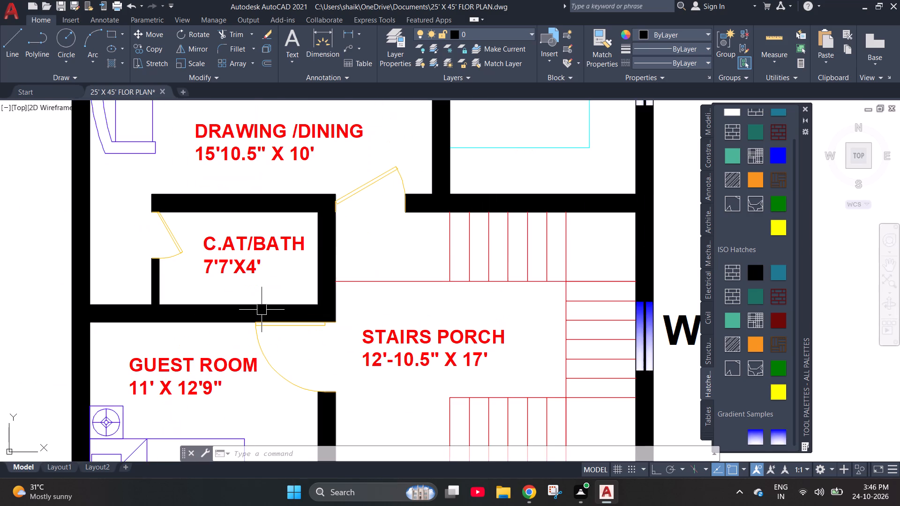
pyautogui.scroll(-2, 241, 309)
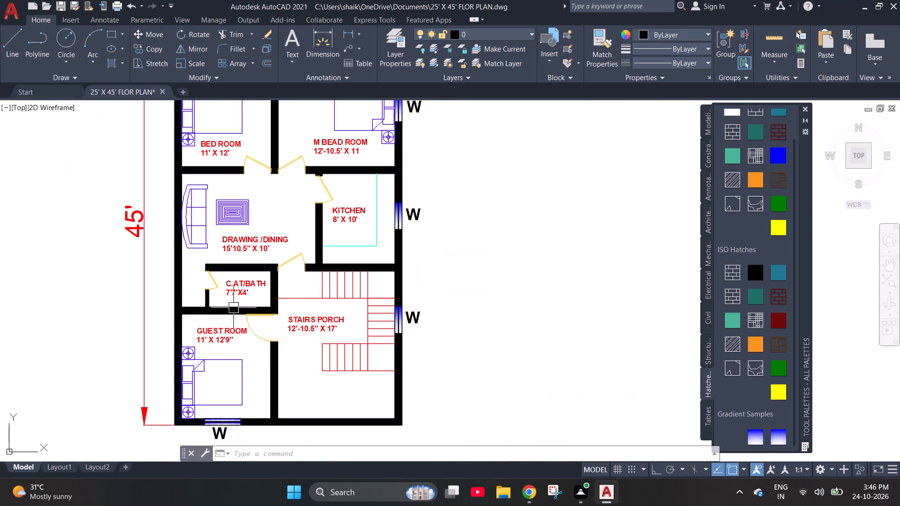
pyautogui.scroll(-1, 368, 343)
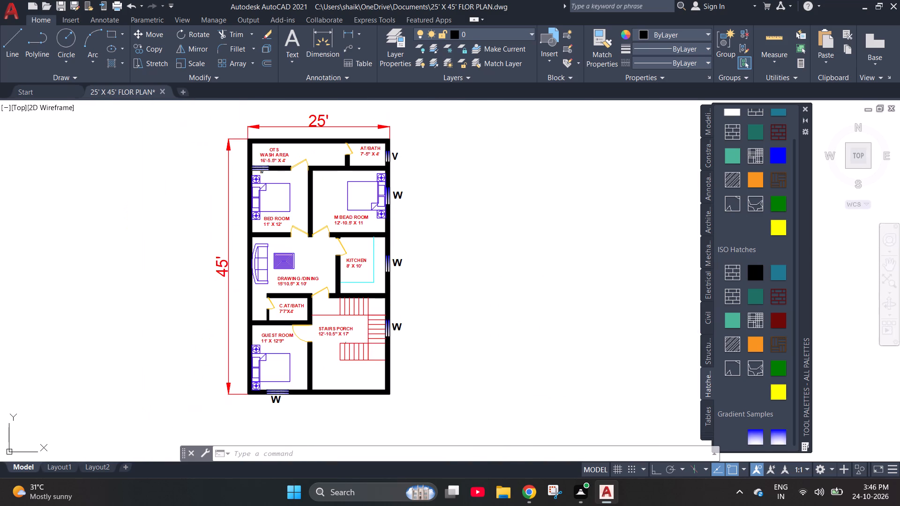
# Inspect the KITCHEN door and its wall opening up close, and review the full floor plan again.
pyautogui.scroll(2, 357, 243)
pyautogui.scroll(3, 313, 248)
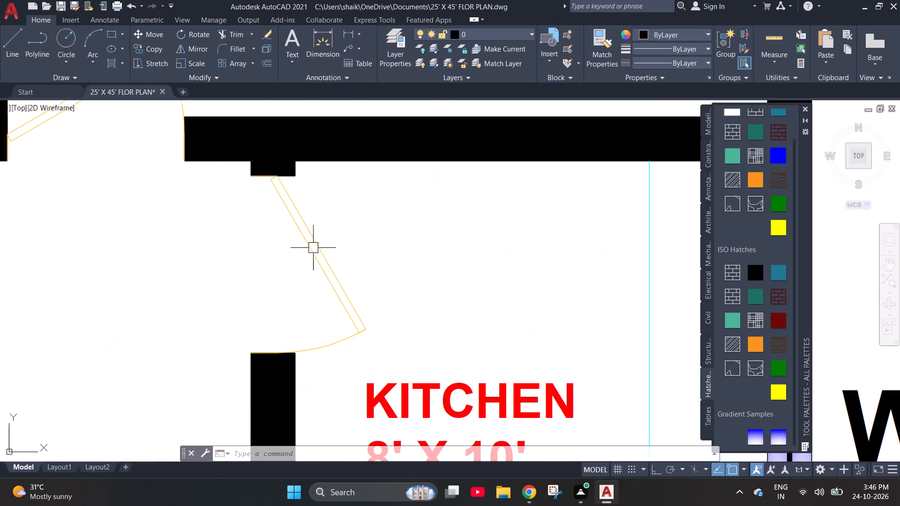
pyautogui.click(282, 202)
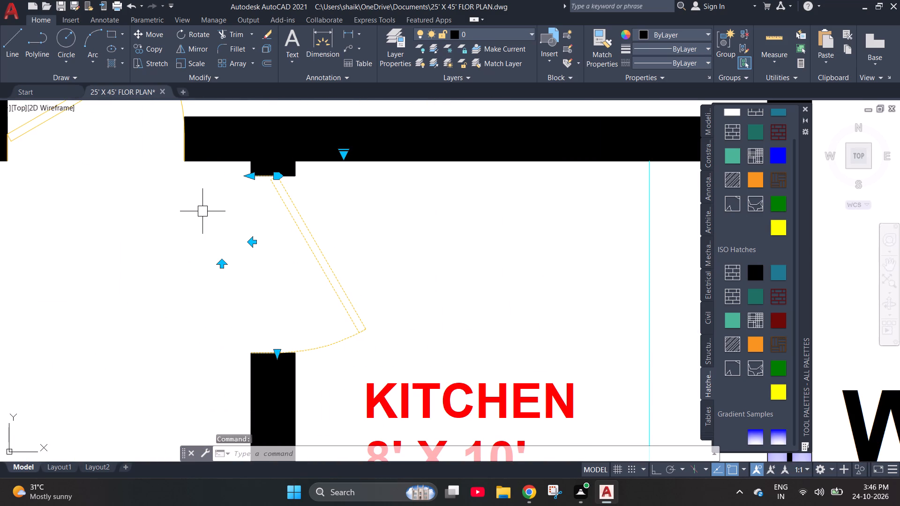
pyautogui.press('Escape')
pyautogui.press('Escape')
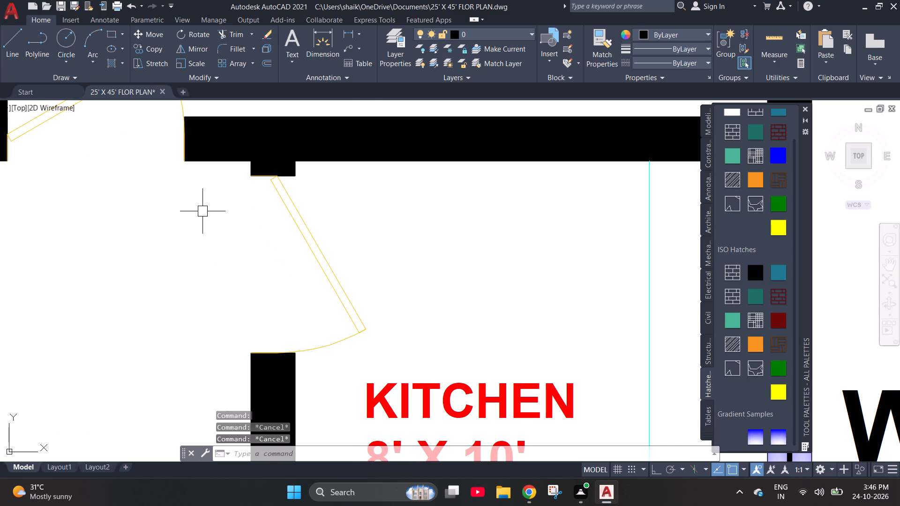
pyautogui.scroll(-5, 202, 211)
pyautogui.scroll(-1, 309, 222)
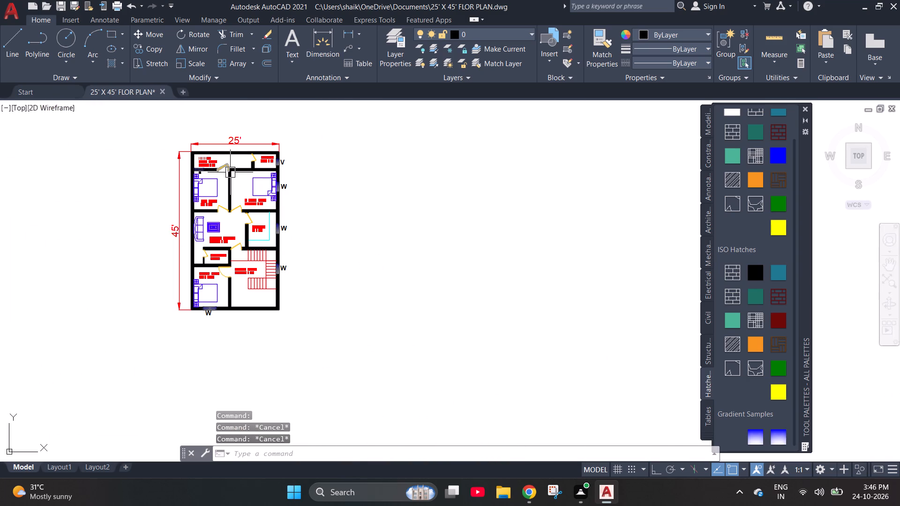
pyautogui.scroll(1, 200, 160)
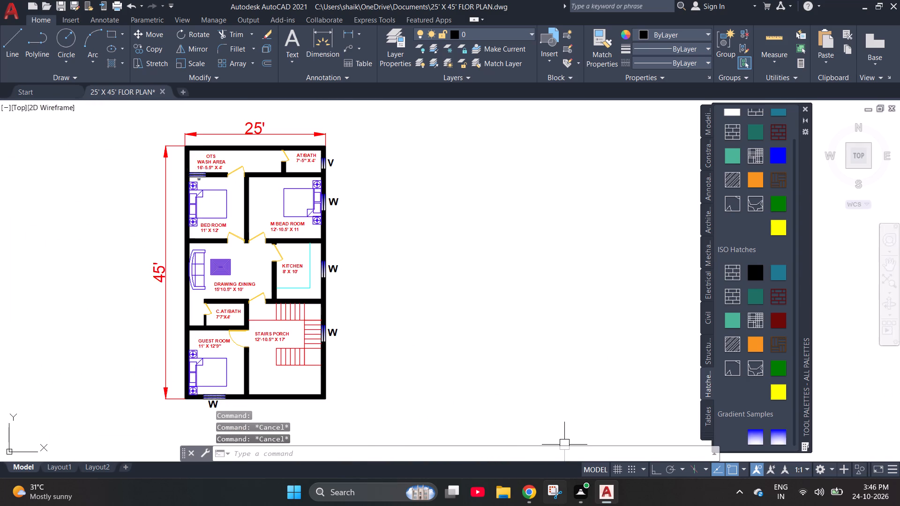
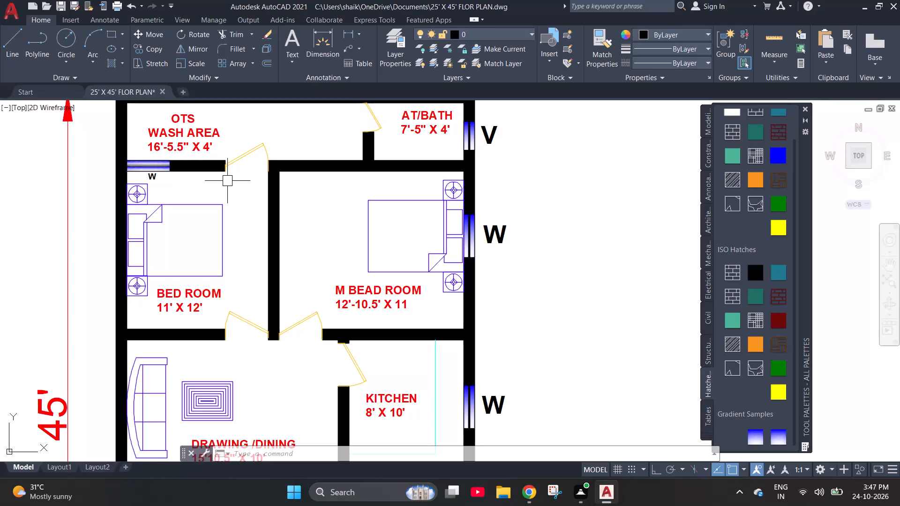
# Examine the room labels, doors and windows from the OTS WASH AREA through the KITCHEN, and the full floor plan.
pyautogui.scroll(-1, 256, 308)
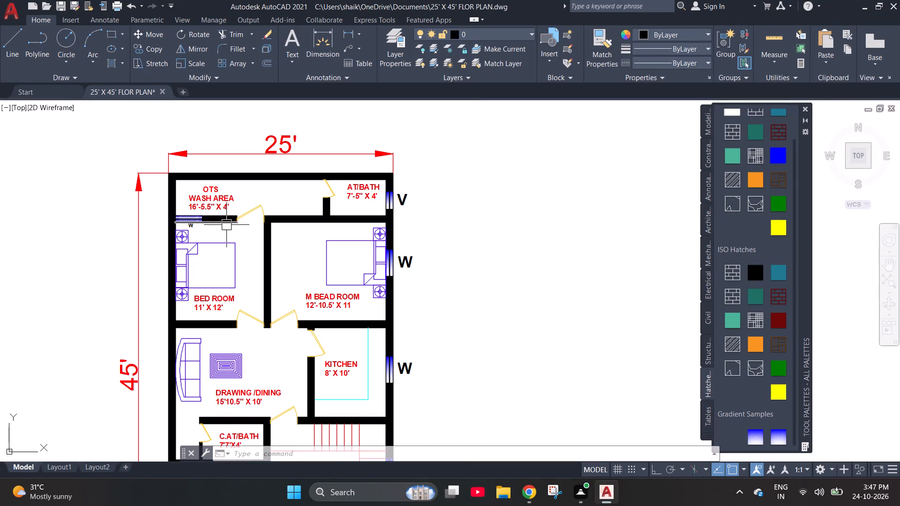
pyautogui.scroll(1, 206, 216)
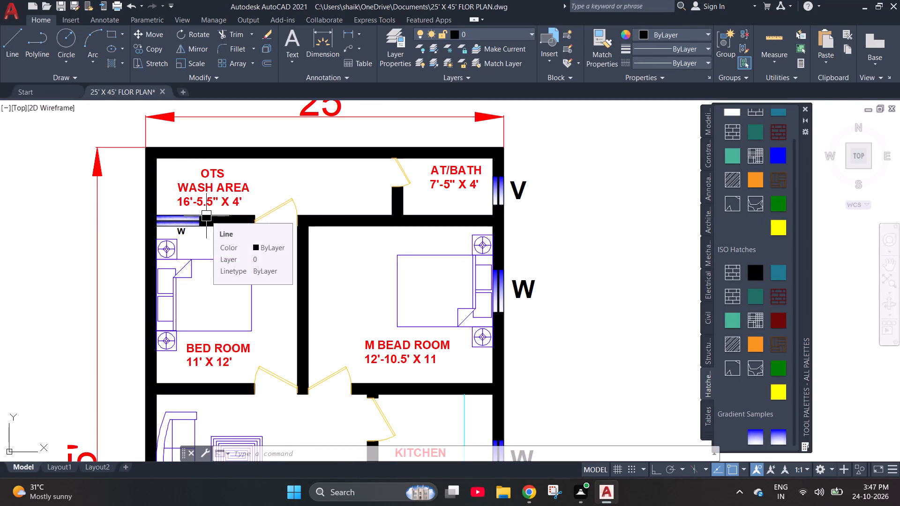
pyautogui.scroll(-1, 206, 216)
pyautogui.scroll(2, 394, 368)
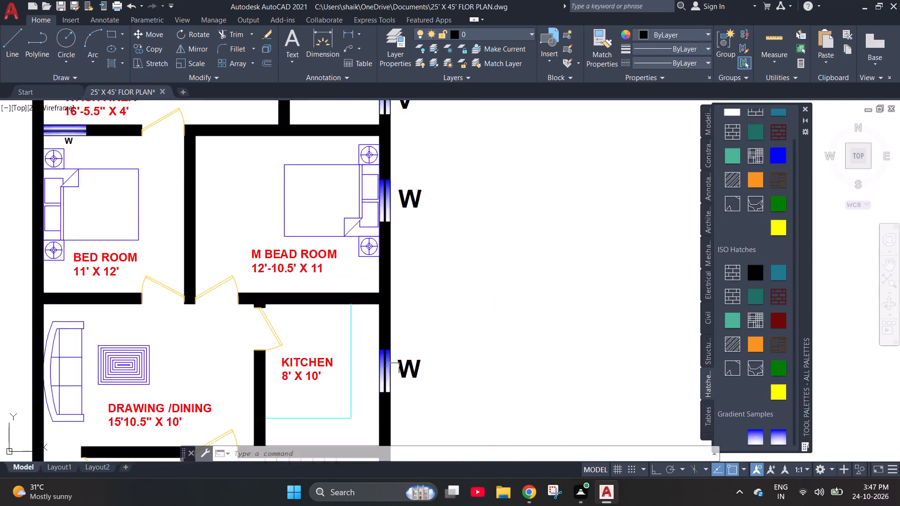
pyautogui.scroll(4, 394, 368)
pyautogui.scroll(-5, 379, 349)
pyautogui.scroll(-2, 317, 270)
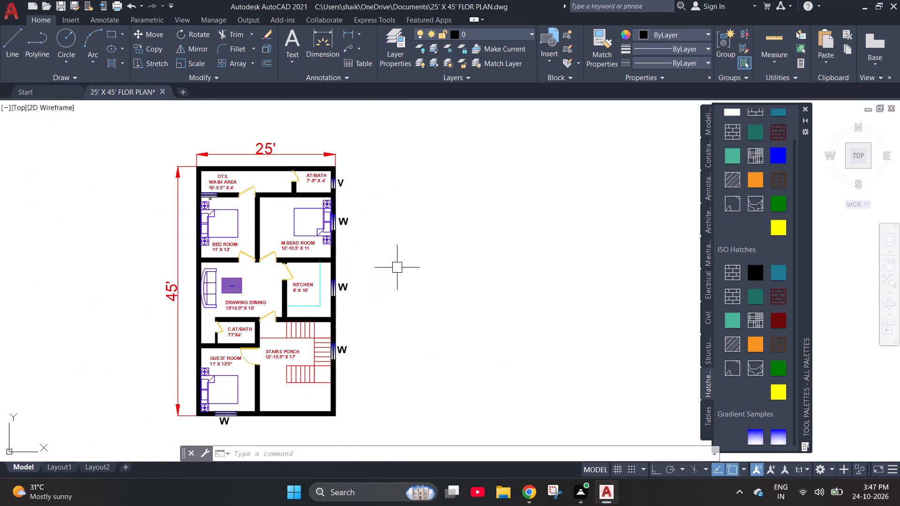
# Move the C.AT/BATH 7'7'X4' label slightly up and towards the bathroom door, keeping it inside the room.
pyautogui.scroll(2, 195, 331)
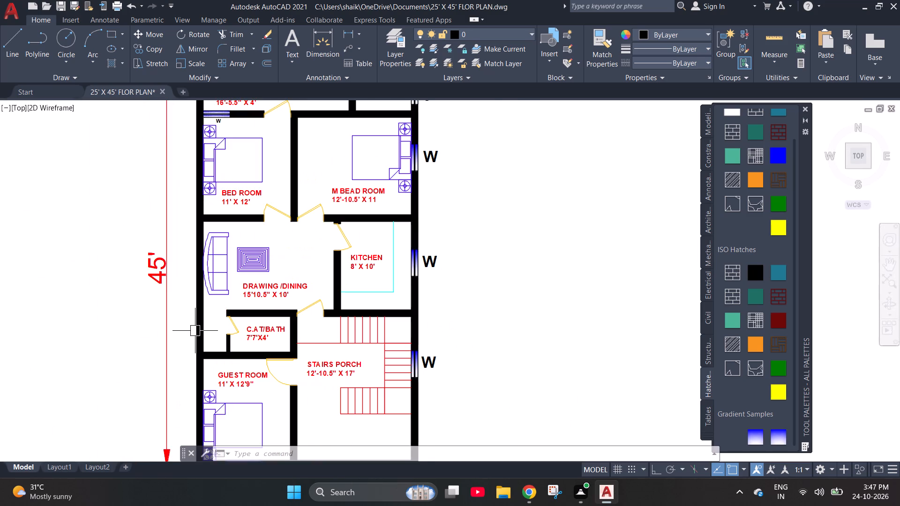
pyautogui.scroll(3, 300, 333)
pyautogui.click(300, 333)
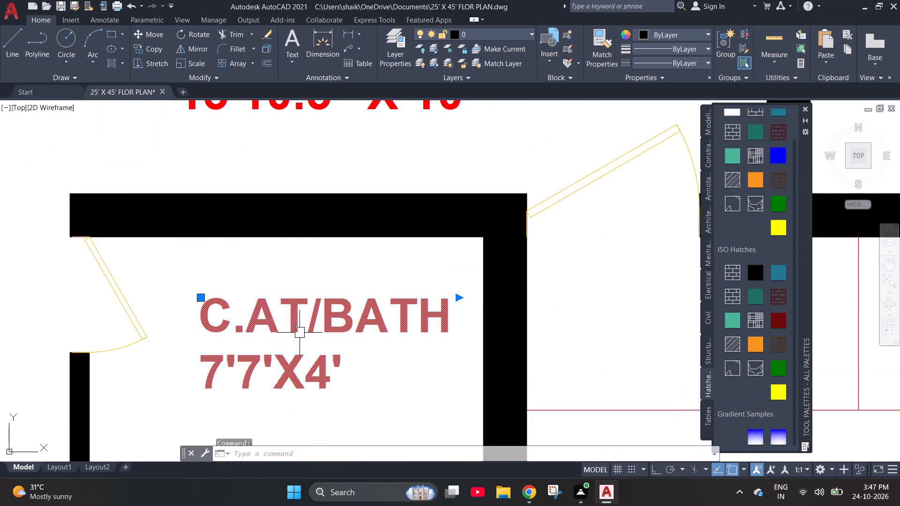
pyautogui.click(198, 300)
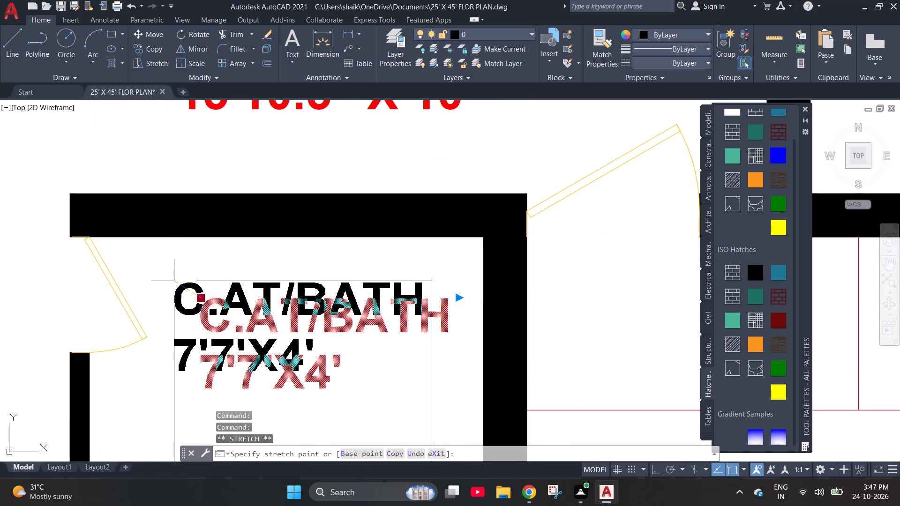
pyautogui.click(174, 281)
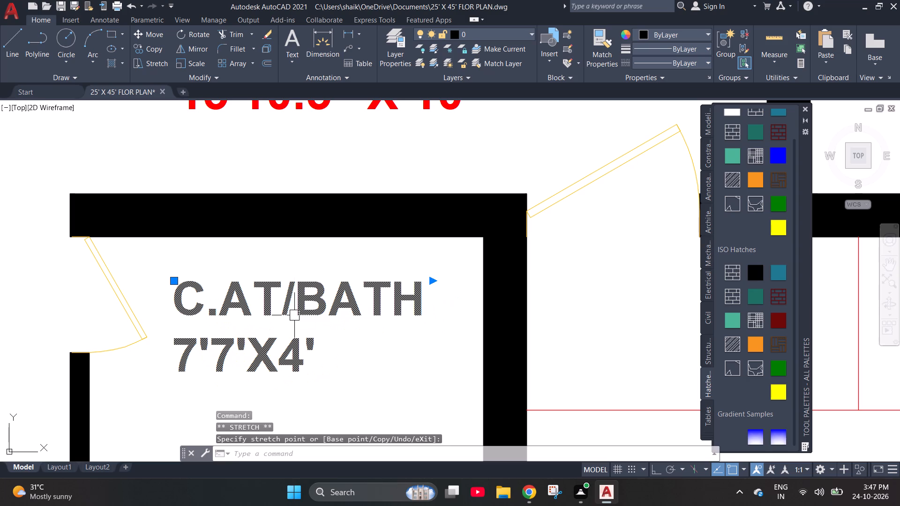
pyautogui.press('`')
pyautogui.press('Escape')
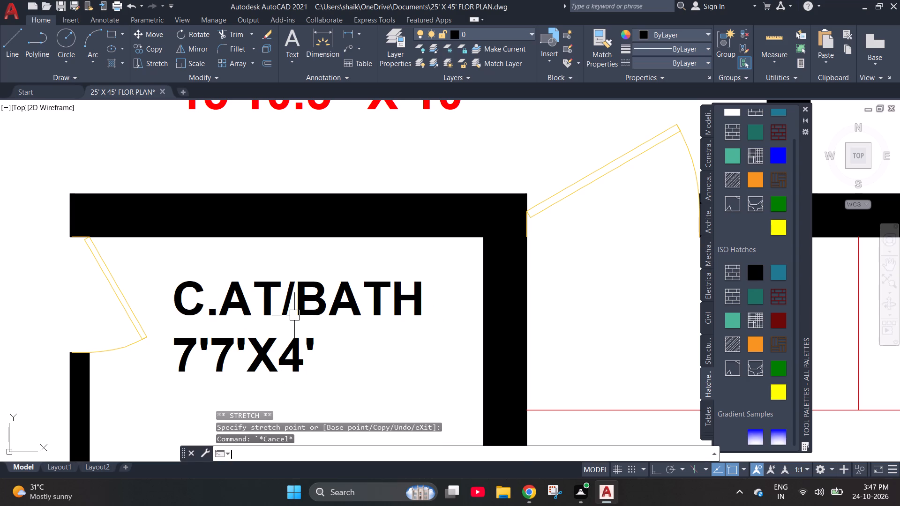
# With the C.AT/BATH label selected, set the ANOTATIONS layer's colour to red, index colour 10.
pyautogui.click(319, 291)
pyautogui.click(501, 27)
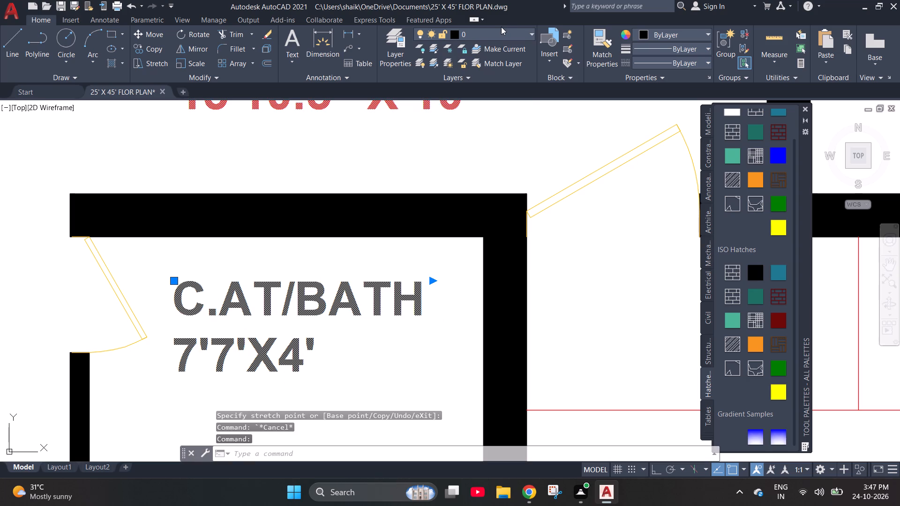
pyautogui.click(496, 33)
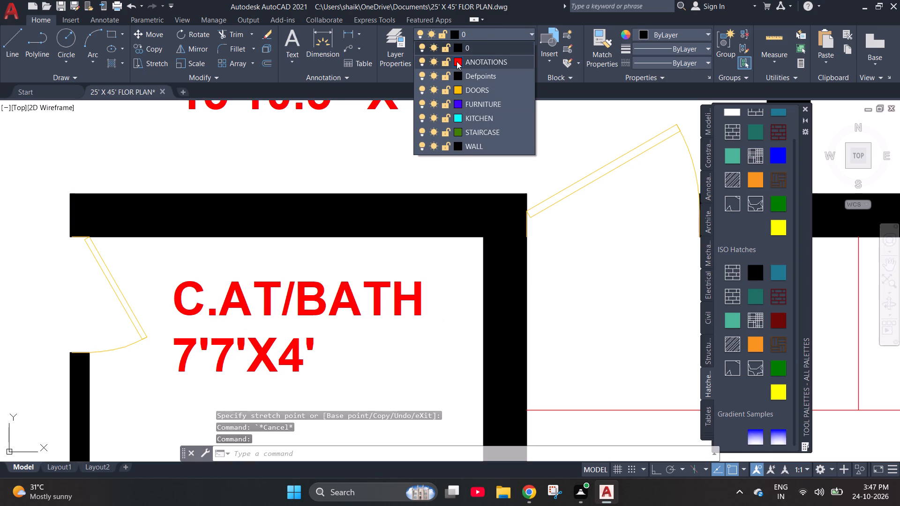
pyautogui.click(457, 61)
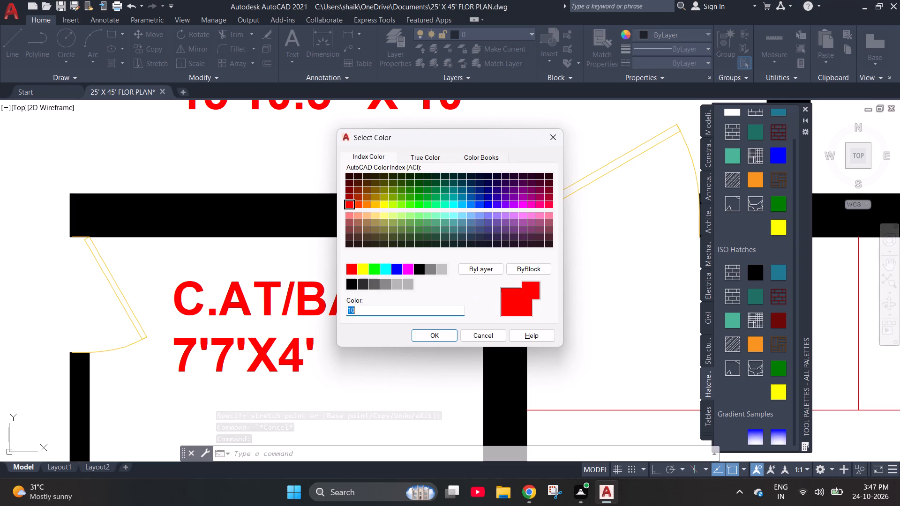
pyautogui.click(442, 337)
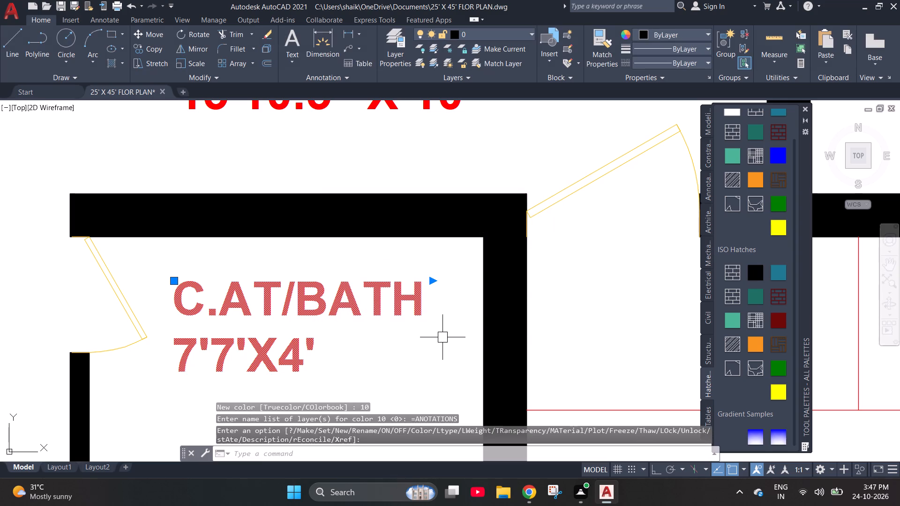
pyautogui.press('Escape')
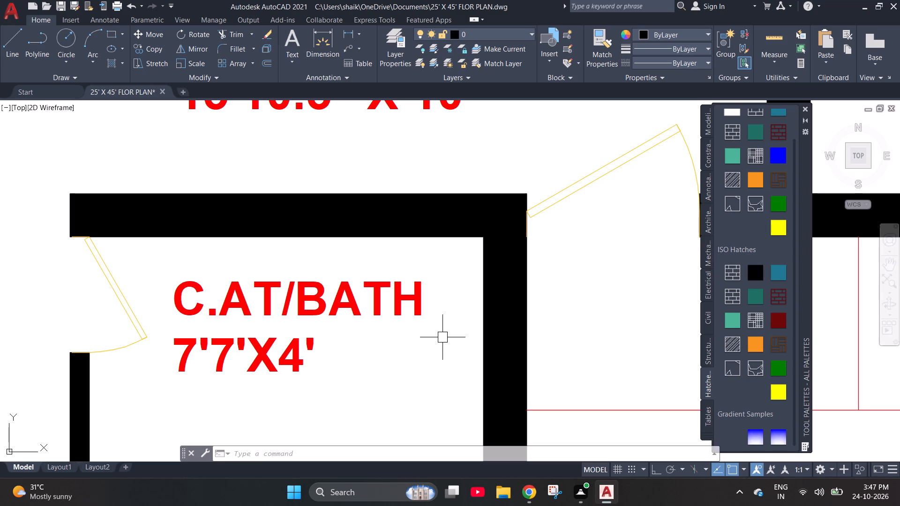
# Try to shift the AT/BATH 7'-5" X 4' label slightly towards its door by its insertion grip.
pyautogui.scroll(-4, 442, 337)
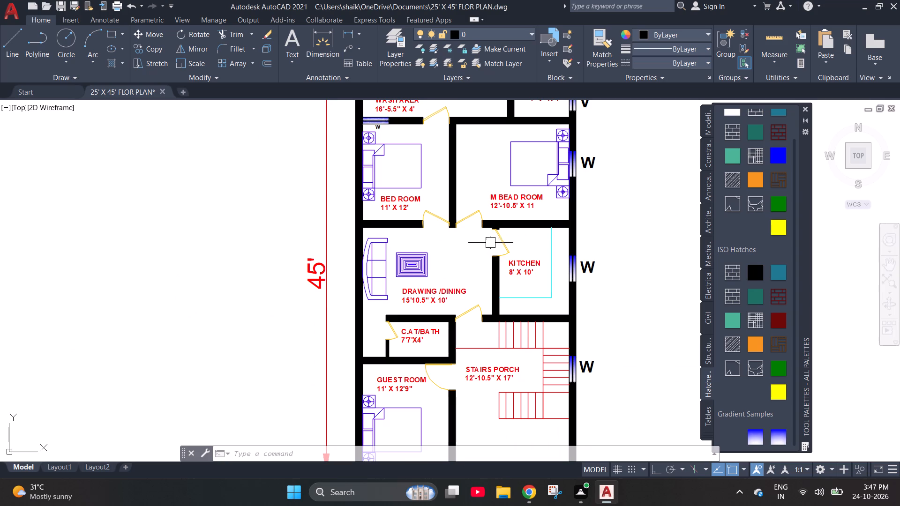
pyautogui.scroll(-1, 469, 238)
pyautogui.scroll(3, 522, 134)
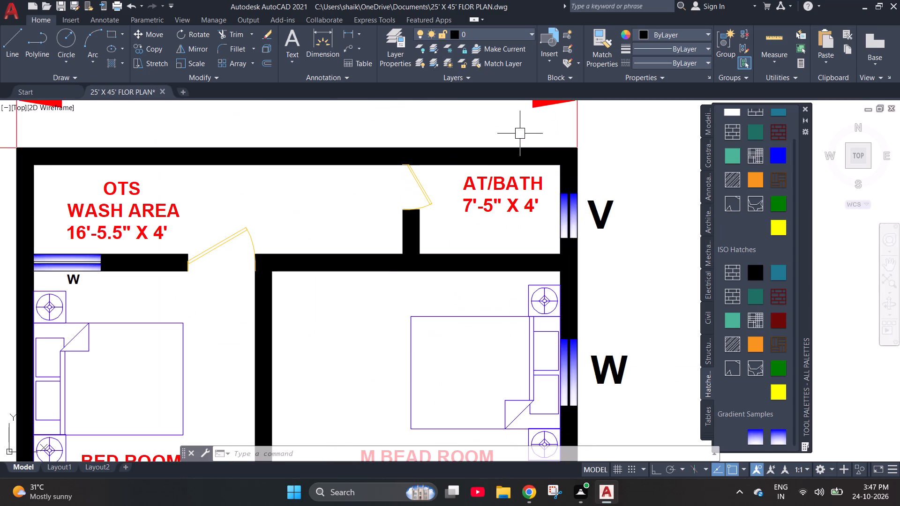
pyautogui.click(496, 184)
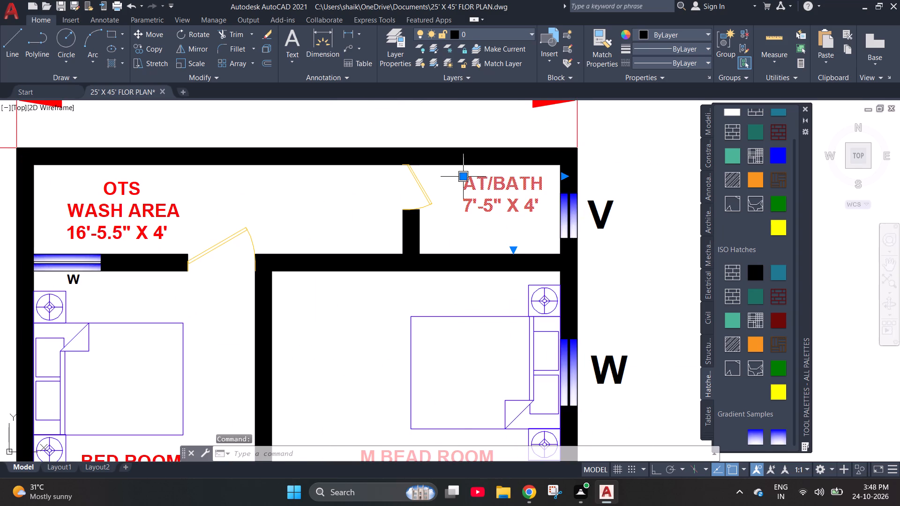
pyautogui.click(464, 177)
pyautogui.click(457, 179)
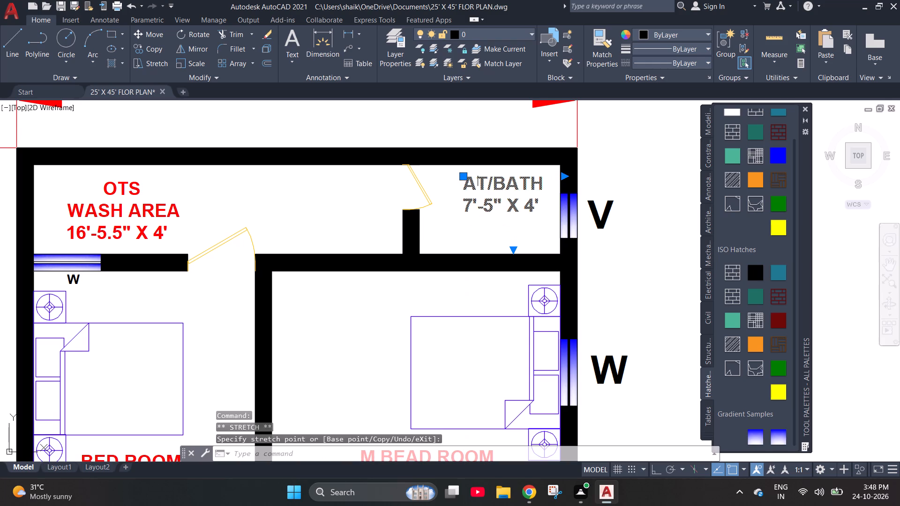
# With the AT/BATH label selected, set the ANOTATIONS layer's colour to index colour 10 again.
pyautogui.click(530, 30)
pyautogui.click(460, 64)
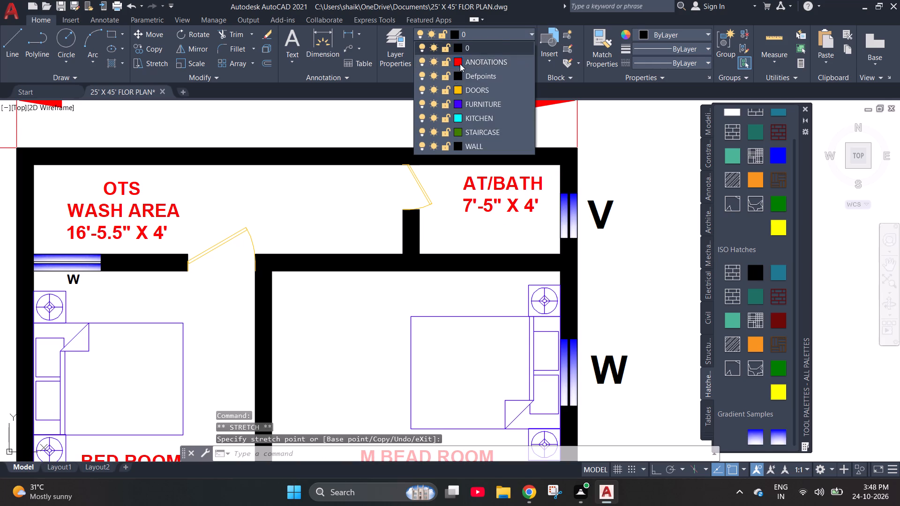
pyautogui.click(427, 339)
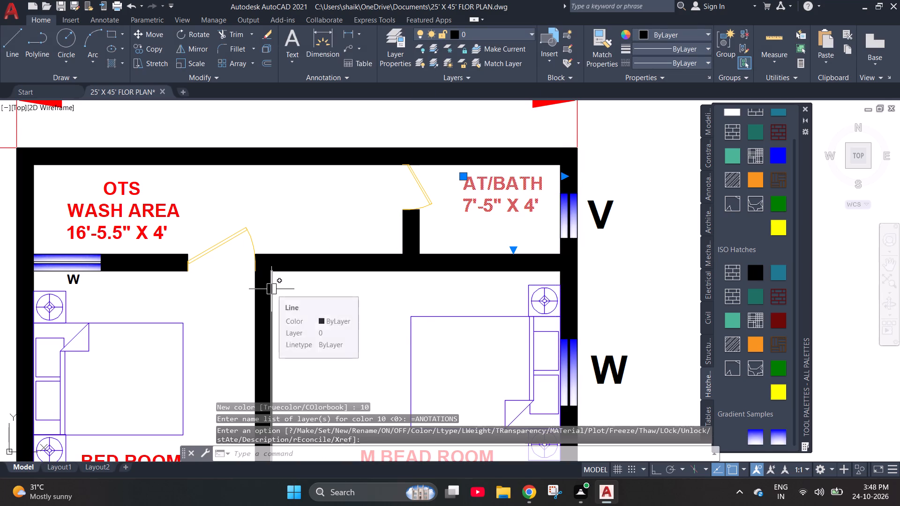
pyautogui.press('Escape')
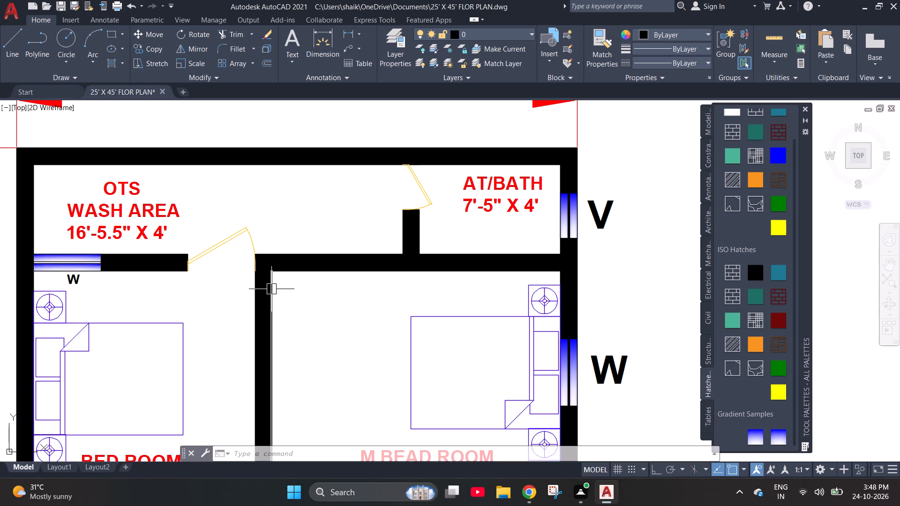
# Review the full floor plan, then examine the GUEST ROOM, C.AT/BATH, KITCHEN and STAIRS PORCH area close up.
pyautogui.scroll(-3, 271, 289)
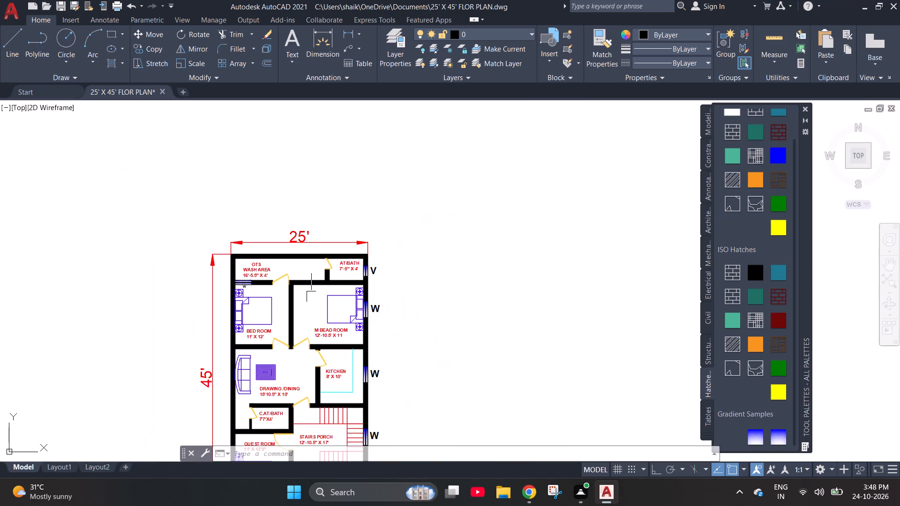
pyautogui.scroll(-2, 314, 342)
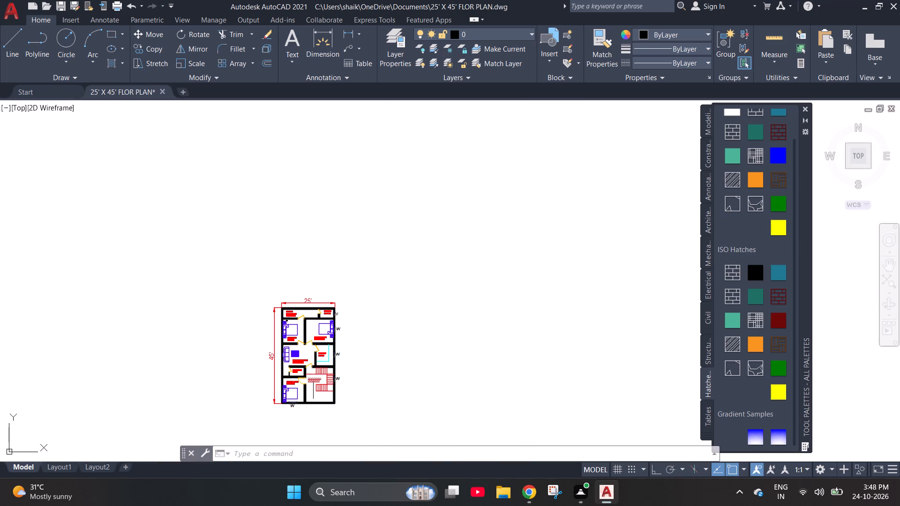
pyautogui.scroll(3, 309, 409)
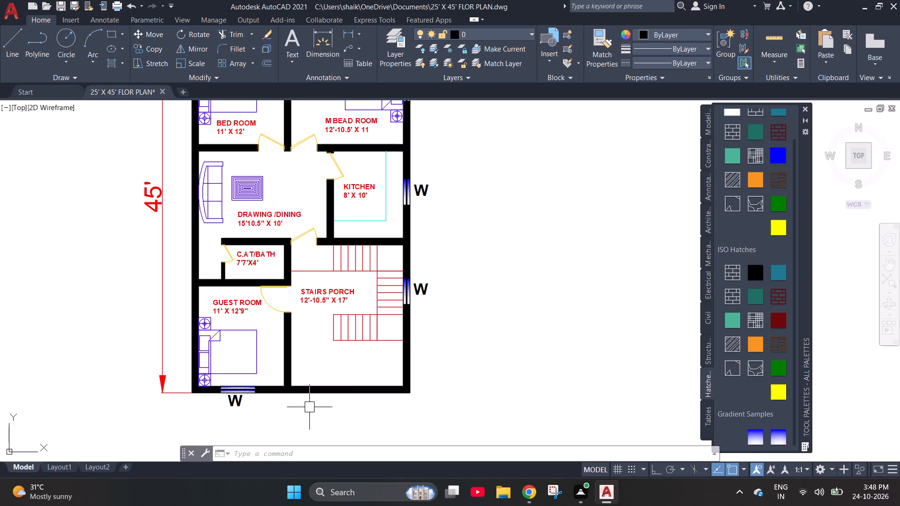
pyautogui.scroll(-1, 403, 404)
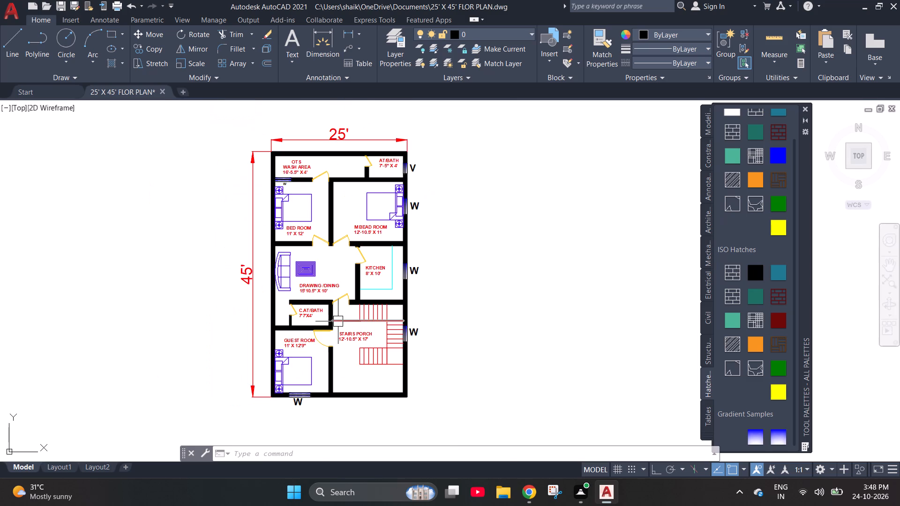
pyautogui.scroll(2, 338, 321)
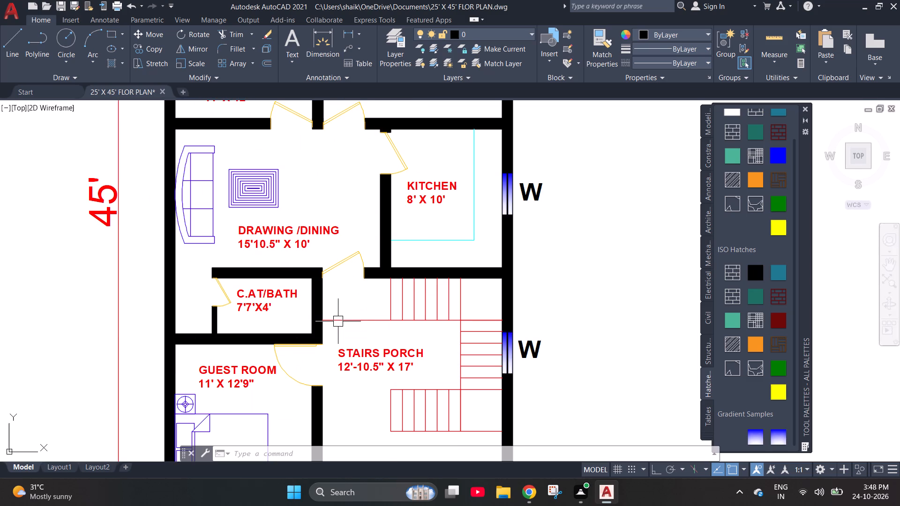
pyautogui.scroll(-2, 338, 321)
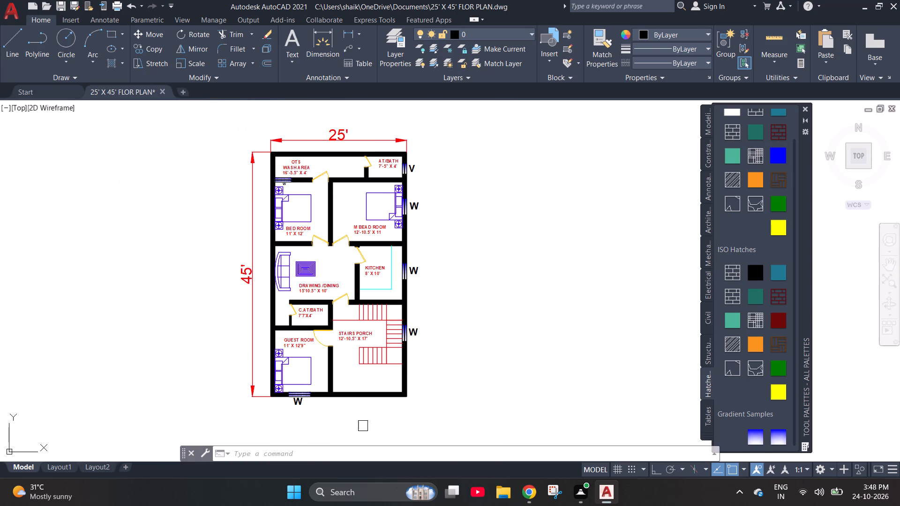
# Assign the V label and the four W labels outside the exterior walls to the DOORS layer.
pyautogui.scroll(2, 420, 159)
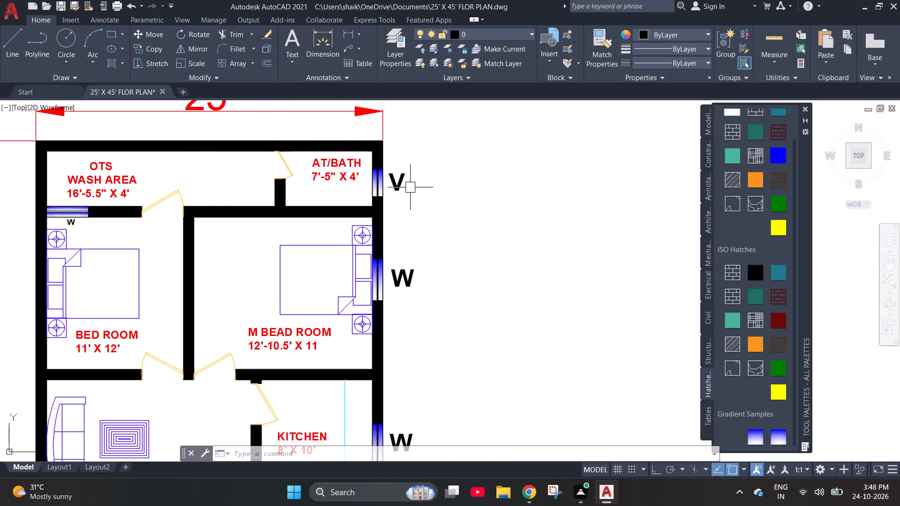
pyautogui.click(398, 181)
pyautogui.click(406, 278)
pyautogui.scroll(-1, 428, 253)
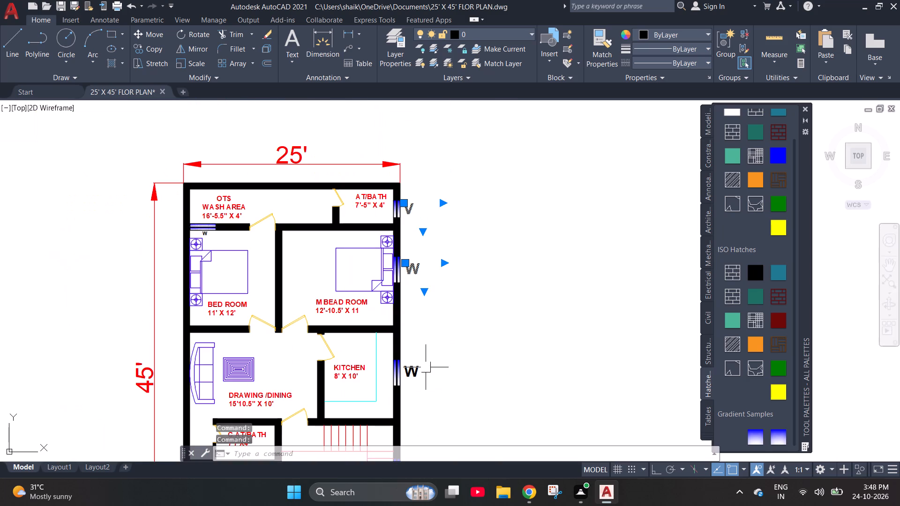
pyautogui.scroll(2, 409, 399)
pyautogui.click(409, 322)
pyautogui.scroll(-2, 410, 320)
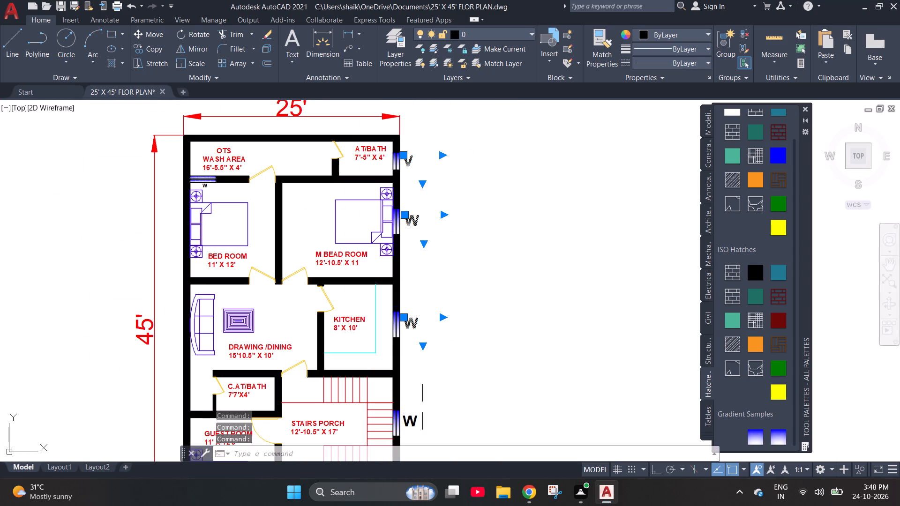
pyautogui.scroll(3, 405, 431)
pyautogui.click(413, 407)
pyautogui.scroll(-4, 413, 407)
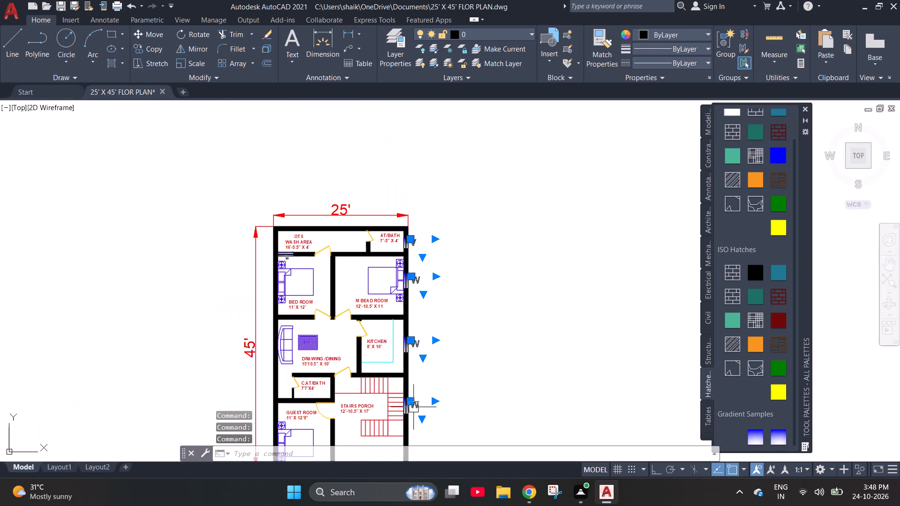
pyautogui.scroll(-1, 384, 307)
pyautogui.scroll(3, 300, 422)
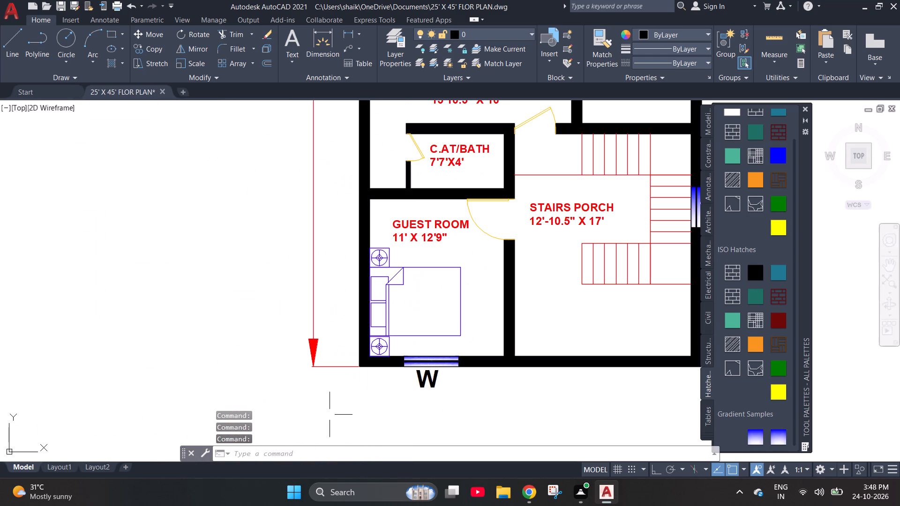
pyautogui.click(423, 381)
pyautogui.scroll(-2, 263, 423)
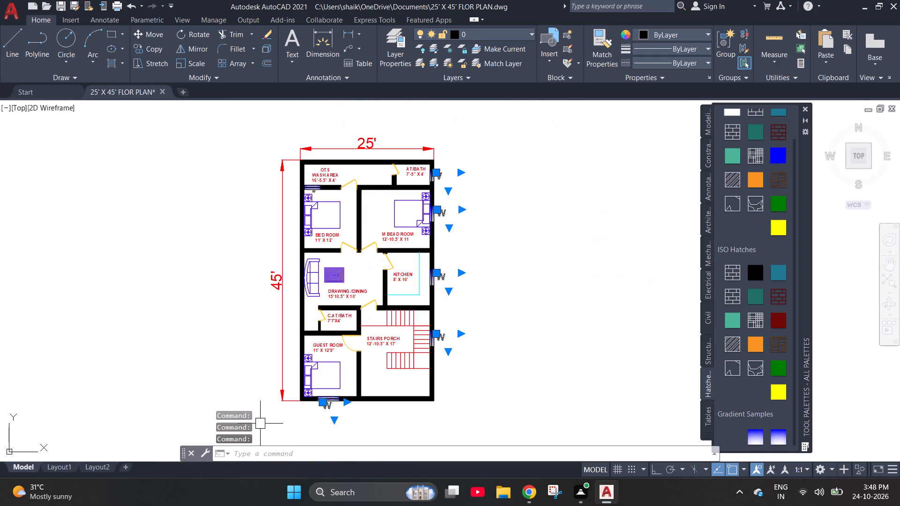
pyautogui.click(512, 34)
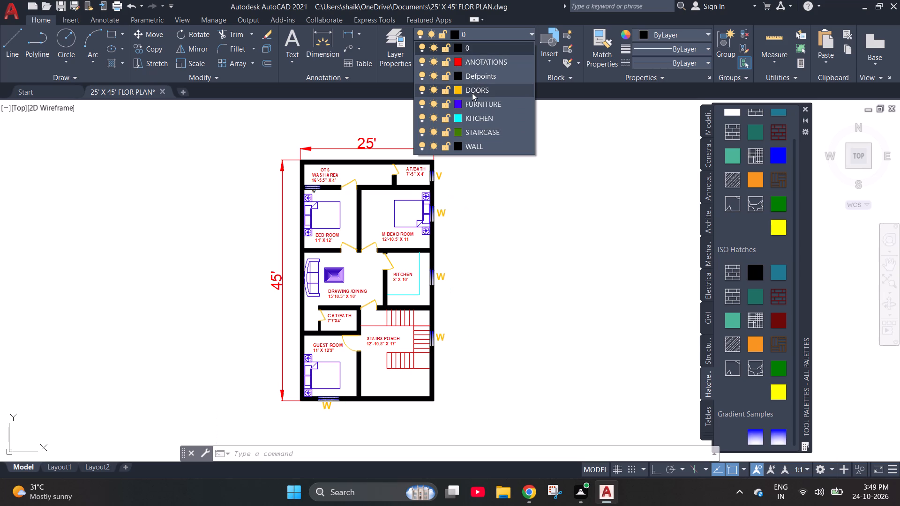
pyautogui.click(472, 93)
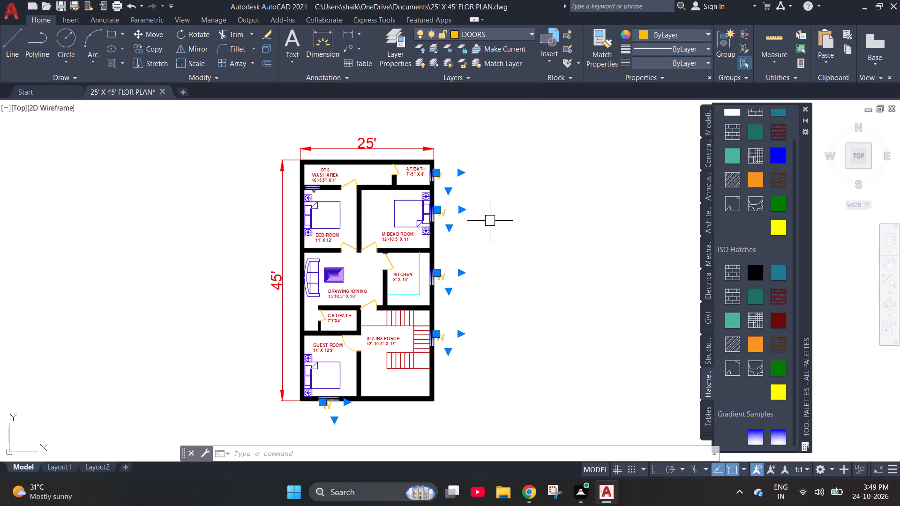
pyautogui.press('Escape')
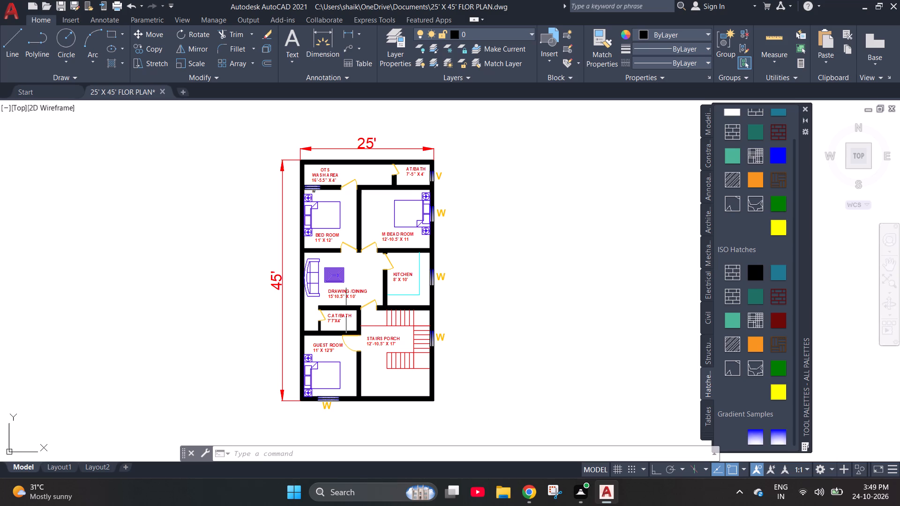
# Review the room and window labels across the floor plan, examining the OTS WASH AREA and AT/BATH area close up.
pyautogui.scroll(-2, 344, 311)
pyautogui.scroll(3, 329, 307)
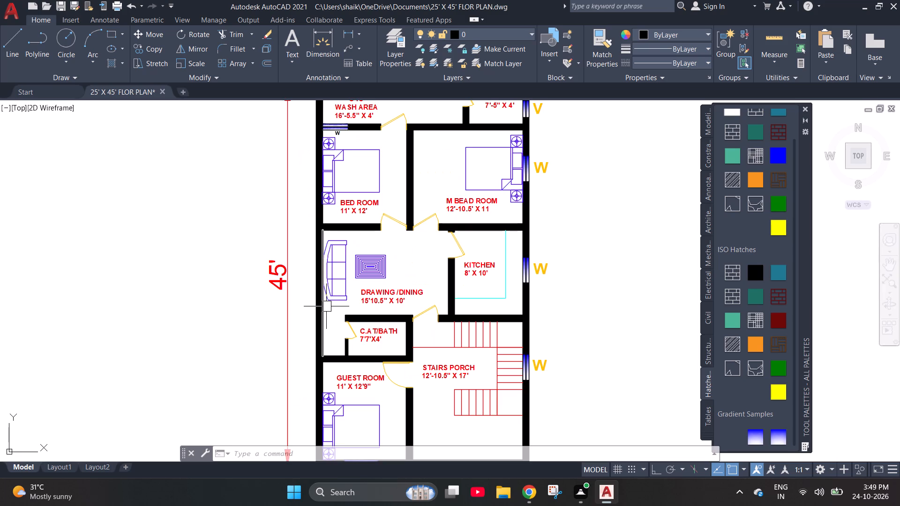
pyautogui.scroll(2, 326, 306)
pyautogui.scroll(-2, 326, 306)
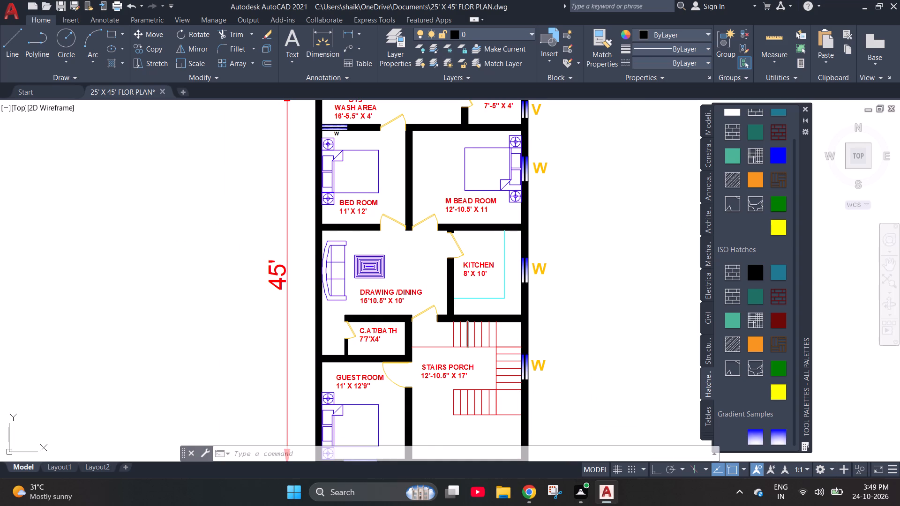
pyautogui.scroll(-2, 435, 268)
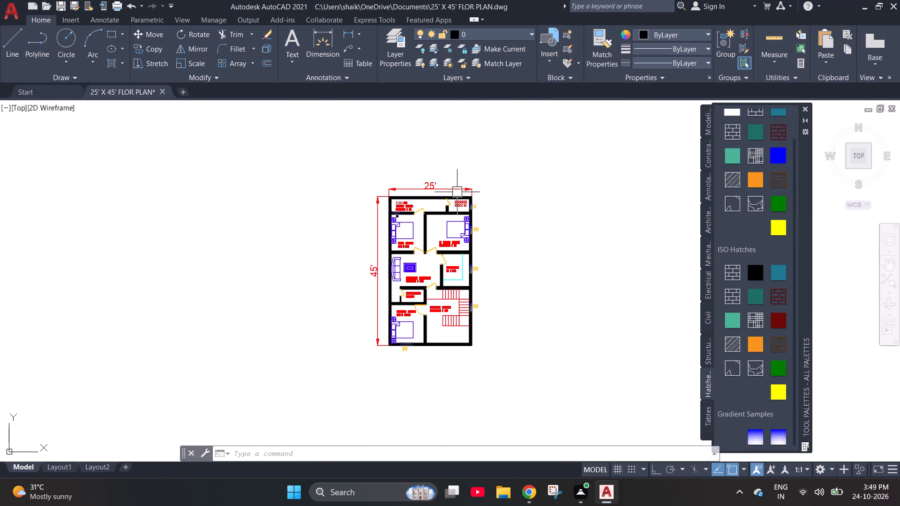
pyautogui.scroll(4, 457, 192)
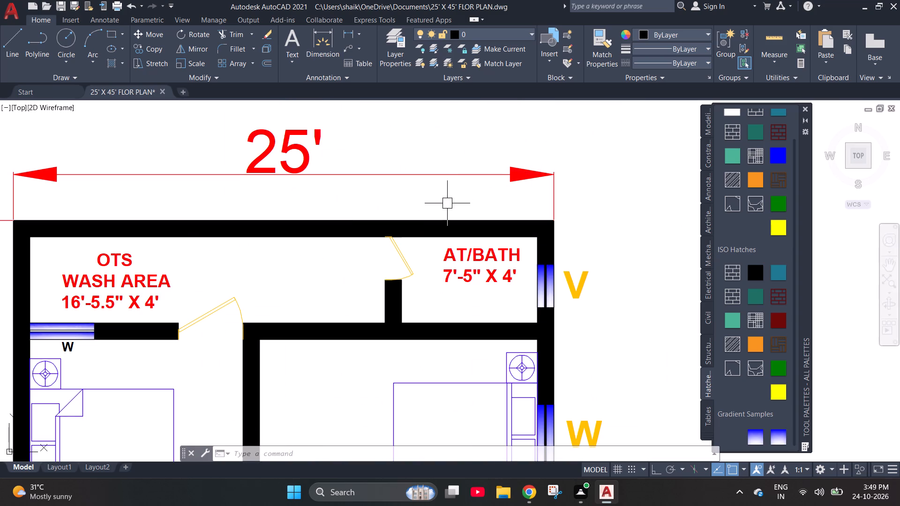
pyautogui.scroll(-4, 447, 203)
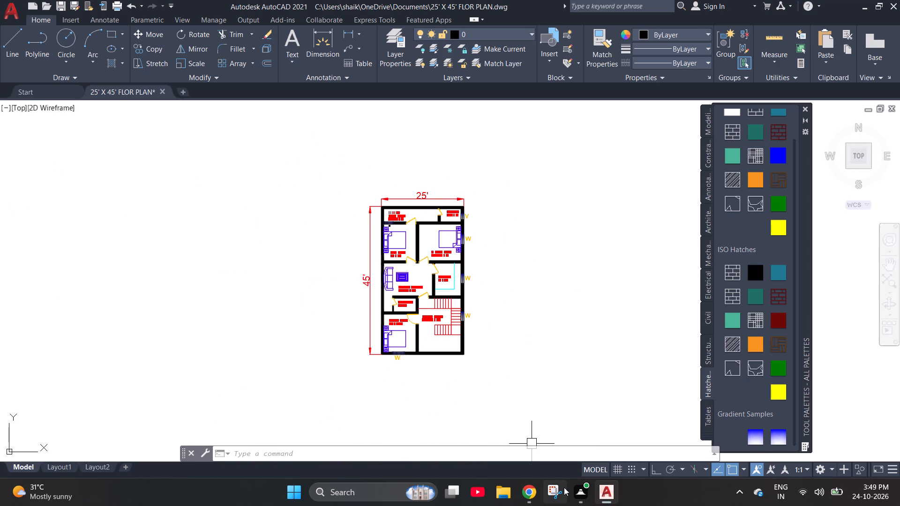
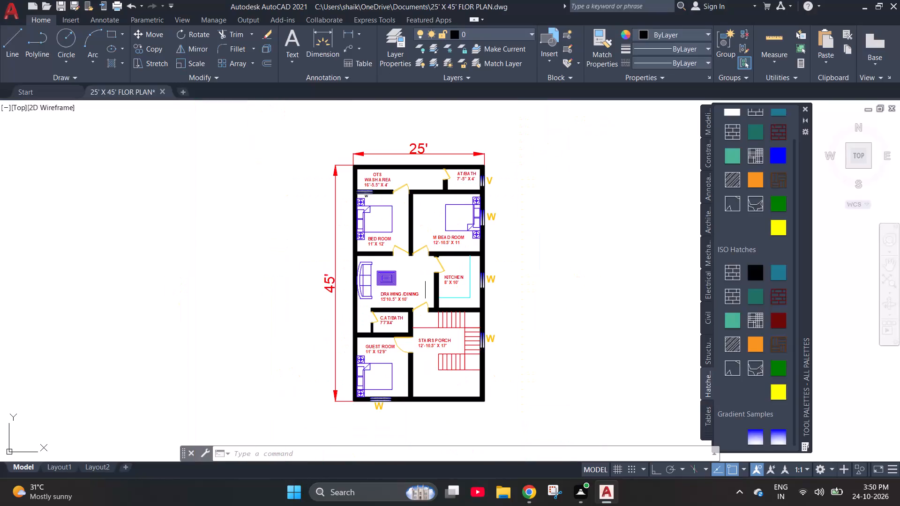
# With all nine room labels selected, from OTS WASH AREA to GUEST ROOM, set the KITCHEN layer's colour to index colour 130.
pyautogui.scroll(2, 425, 276)
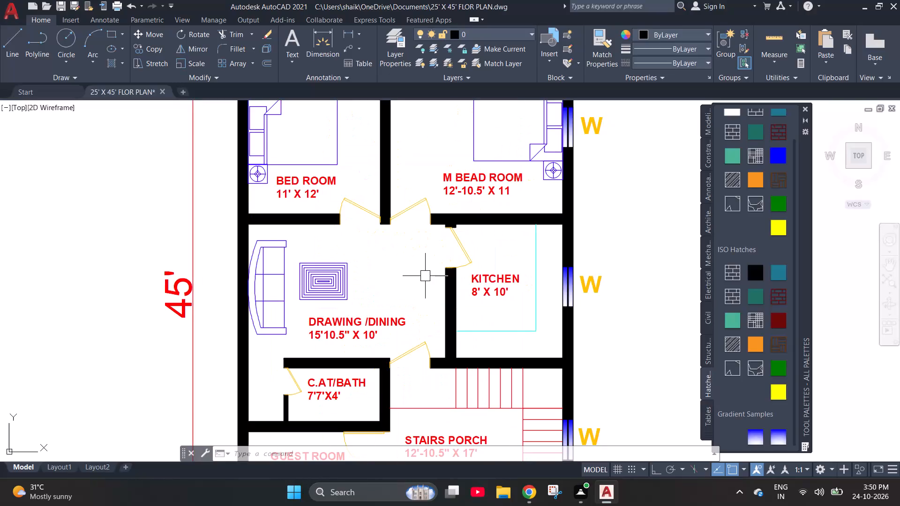
pyautogui.scroll(-3, 345, 241)
pyautogui.scroll(3, 398, 185)
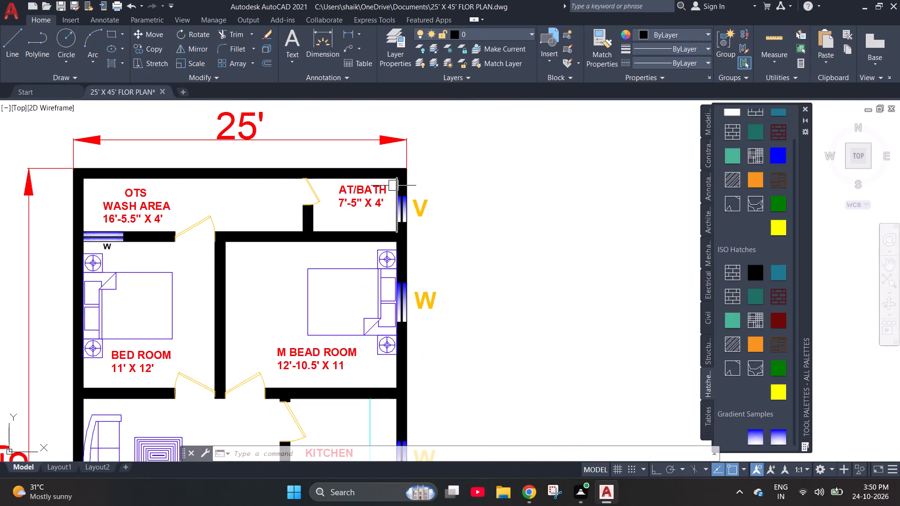
pyautogui.click(330, 211)
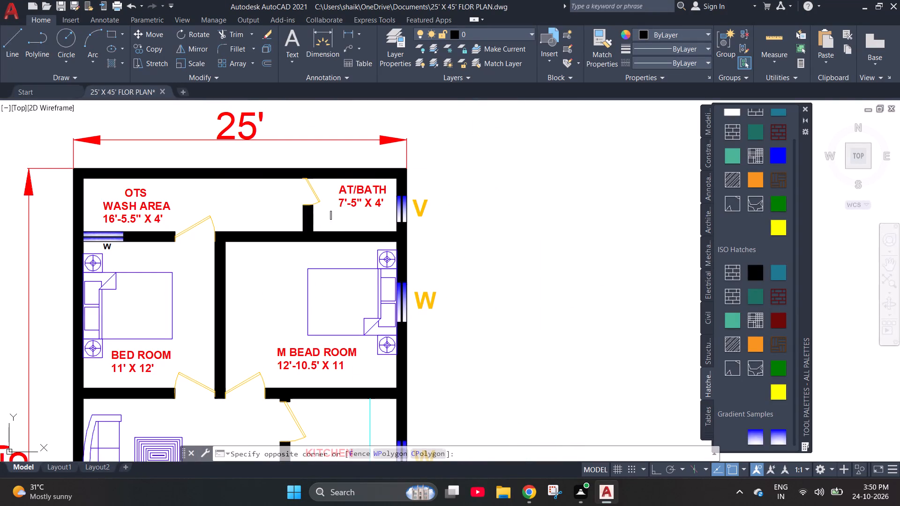
pyautogui.click(331, 220)
pyautogui.click(350, 202)
pyautogui.click(133, 198)
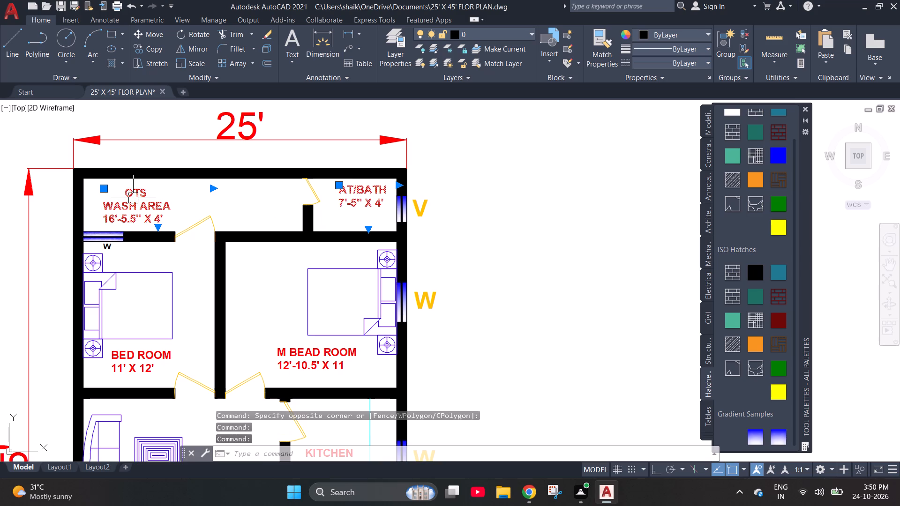
pyautogui.click(137, 367)
pyautogui.click(328, 356)
pyautogui.scroll(-2, 256, 271)
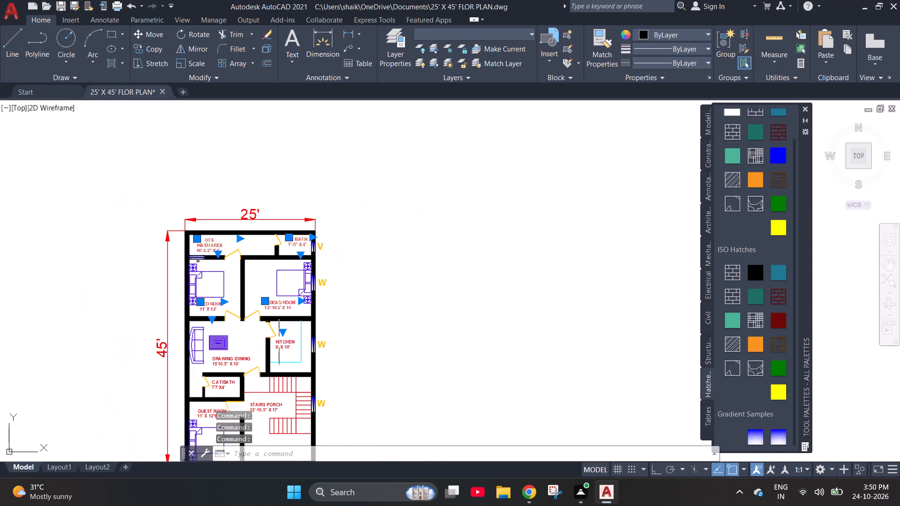
pyautogui.click(289, 344)
pyautogui.click(227, 361)
pyautogui.click(223, 386)
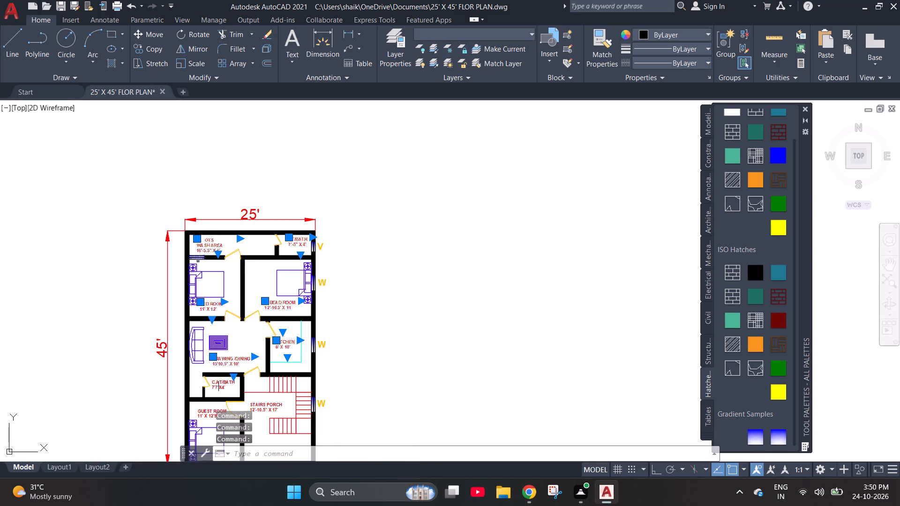
pyautogui.click(264, 410)
pyautogui.click(200, 413)
pyautogui.scroll(-2, 231, 314)
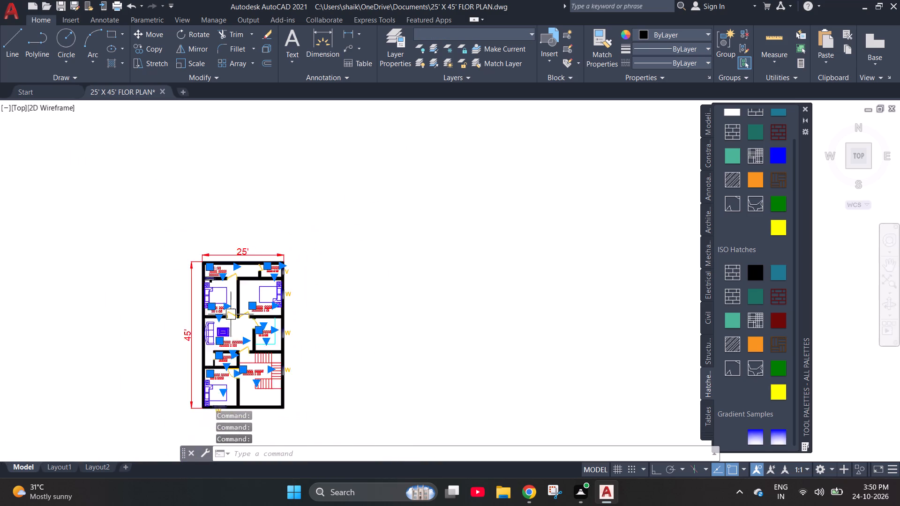
pyautogui.scroll(3, 231, 331)
pyautogui.scroll(-2, 219, 321)
pyautogui.scroll(4, 219, 383)
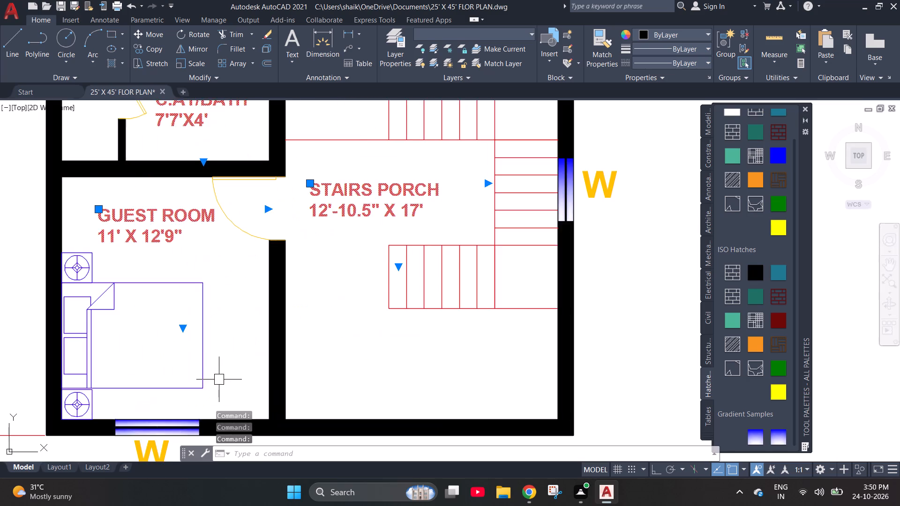
pyautogui.scroll(-3, 219, 379)
pyautogui.click(499, 25)
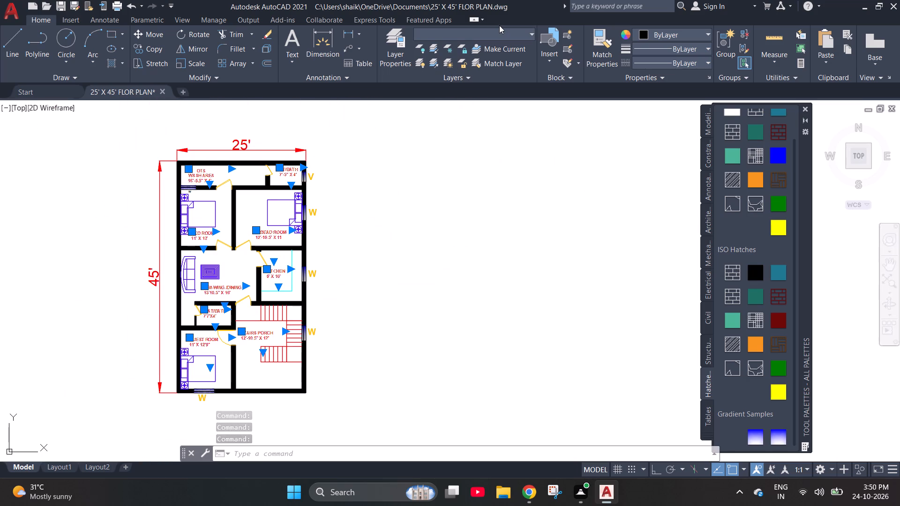
pyautogui.click(525, 34)
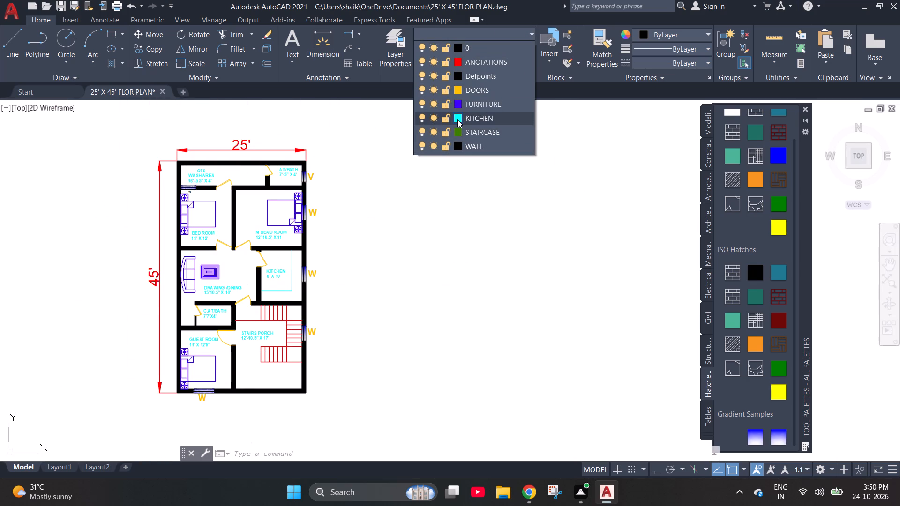
pyautogui.click(457, 119)
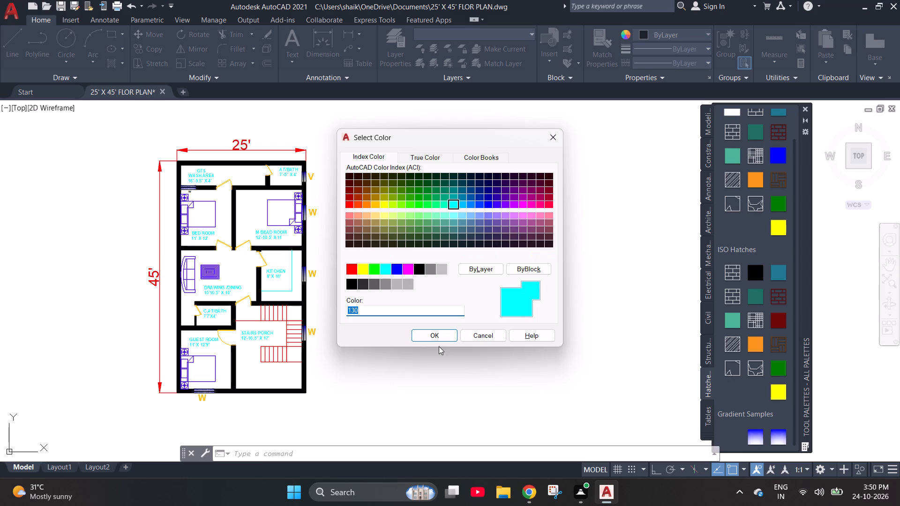
pyautogui.click(438, 335)
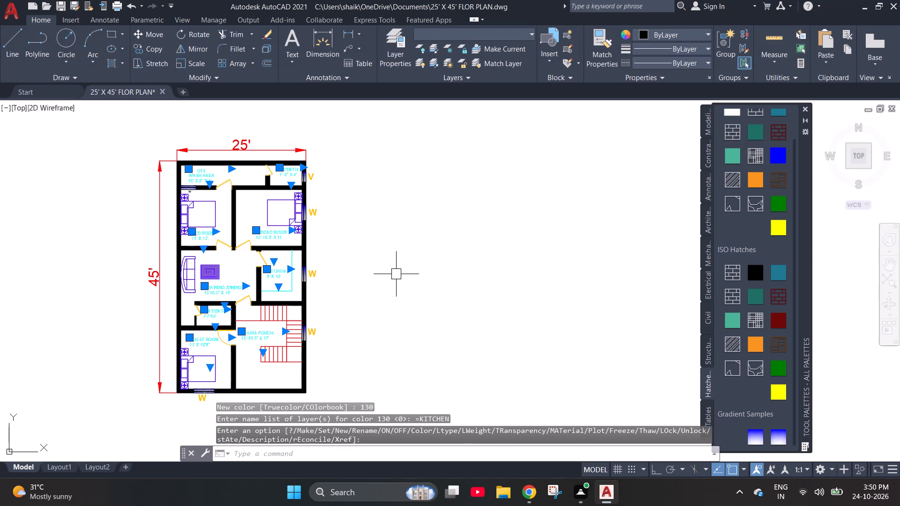
pyautogui.press('Escape')
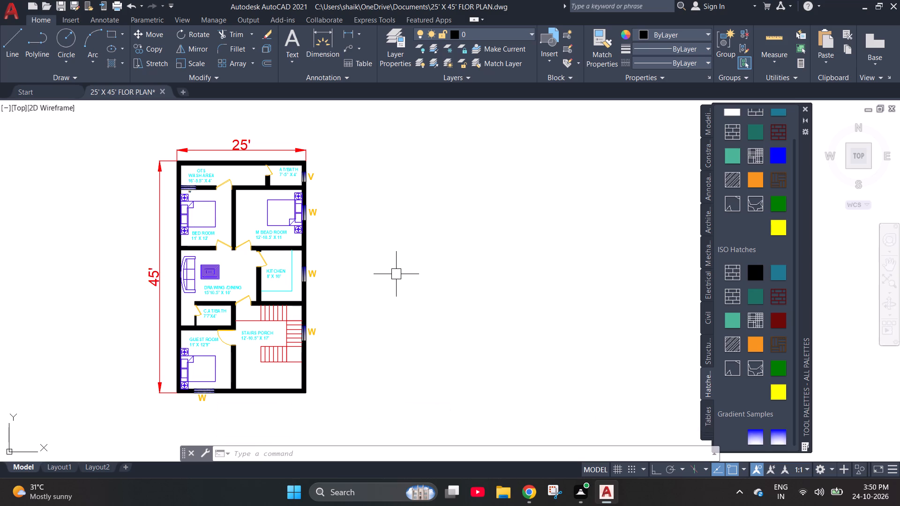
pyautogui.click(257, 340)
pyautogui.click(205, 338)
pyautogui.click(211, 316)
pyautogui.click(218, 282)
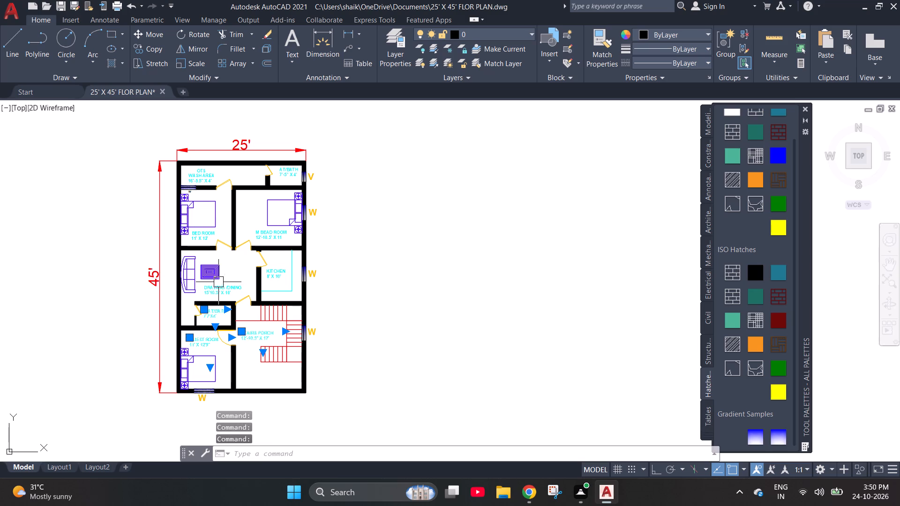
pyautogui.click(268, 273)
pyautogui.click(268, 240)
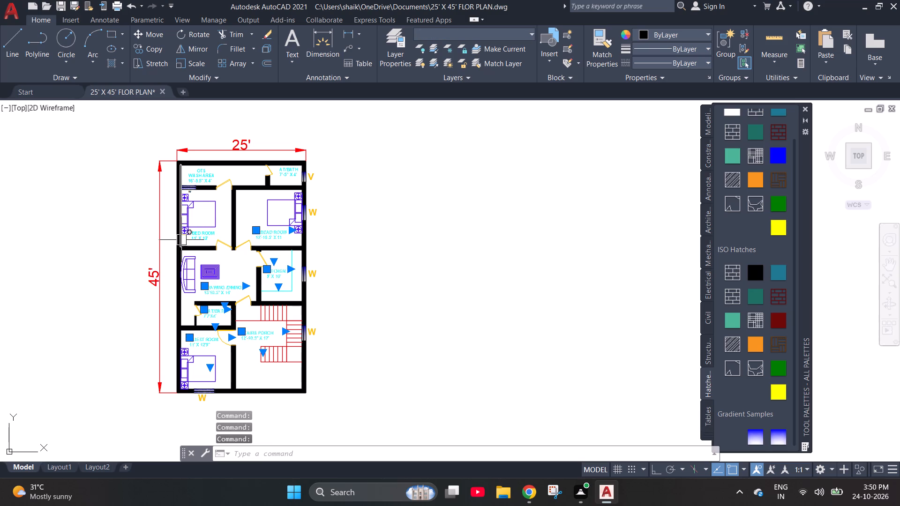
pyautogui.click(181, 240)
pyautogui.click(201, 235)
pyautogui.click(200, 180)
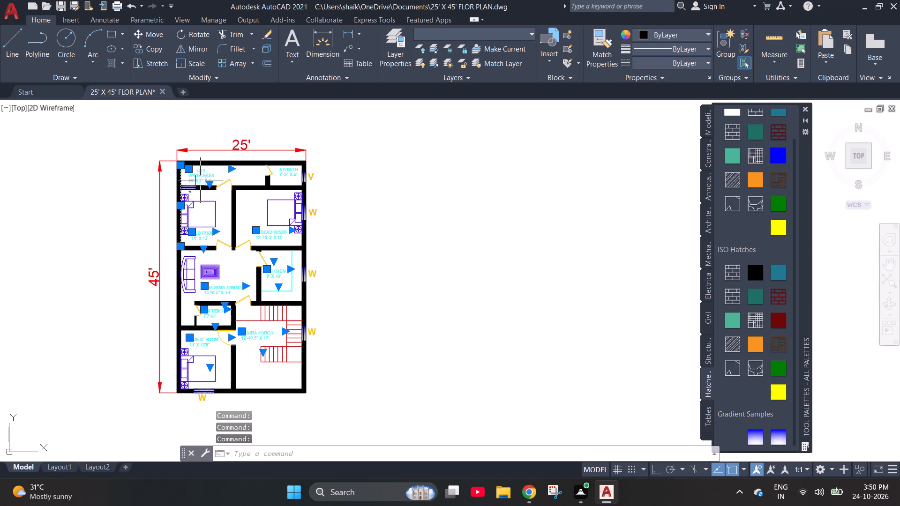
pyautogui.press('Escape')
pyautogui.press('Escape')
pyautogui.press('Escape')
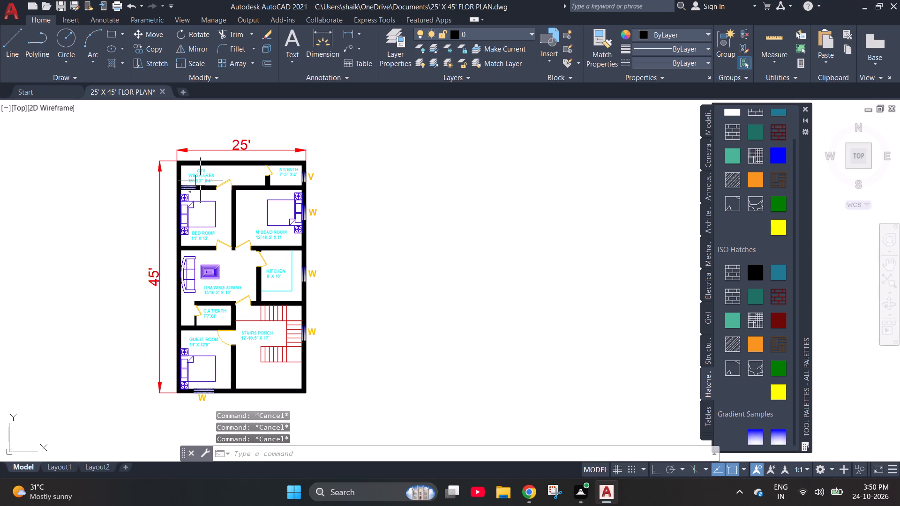